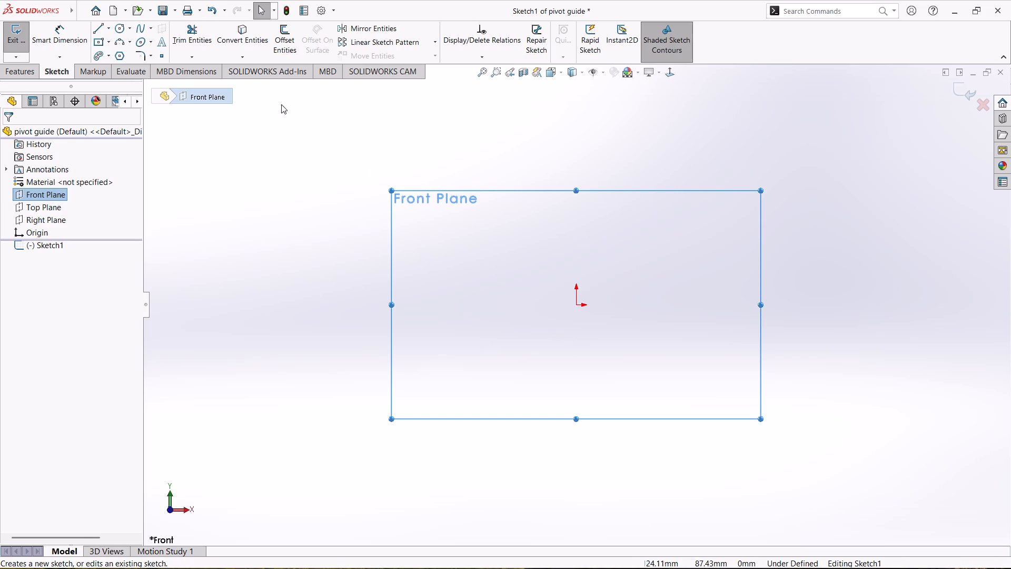
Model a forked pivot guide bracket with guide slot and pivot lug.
Sketch a circle centred on the origin and dimension its diameter to 50 mm.
left_click(117, 23)
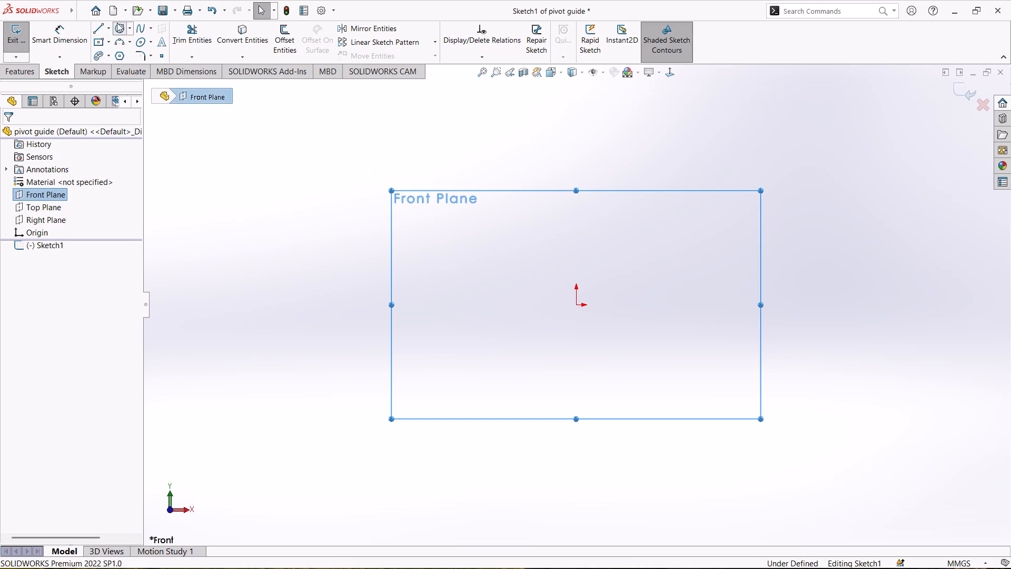
left_click(576, 305)
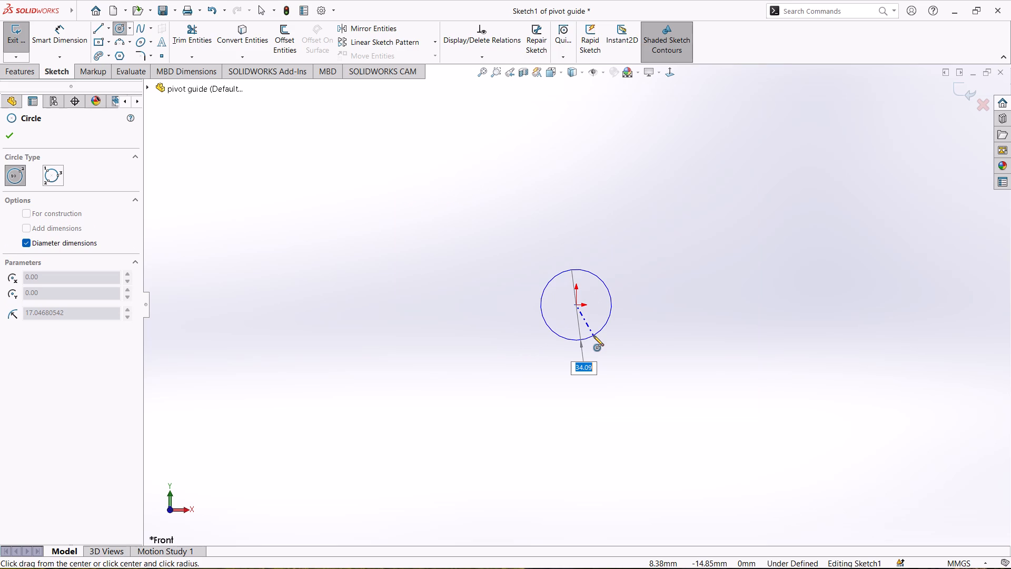
left_click(594, 337)
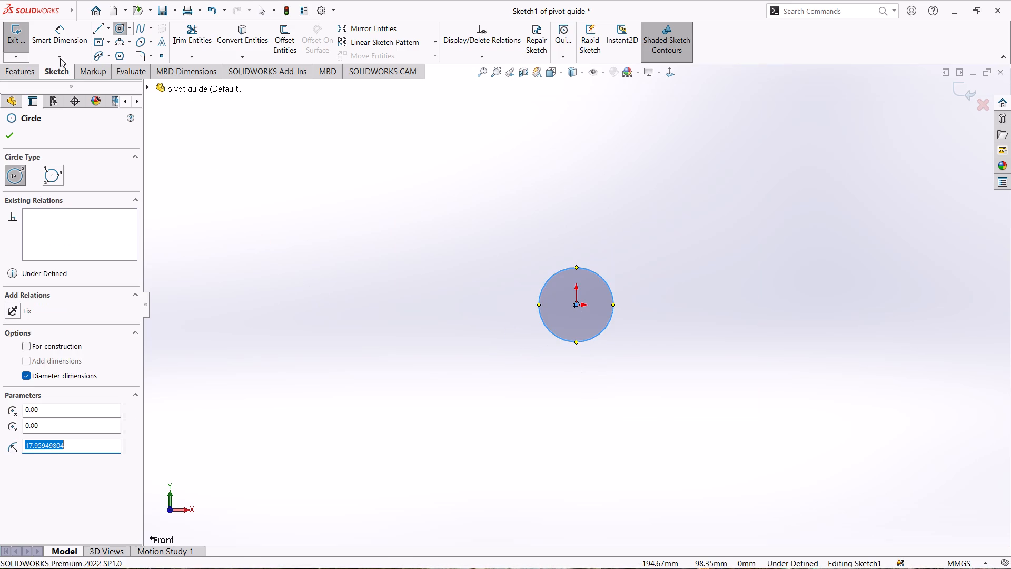
left_click(54, 40)
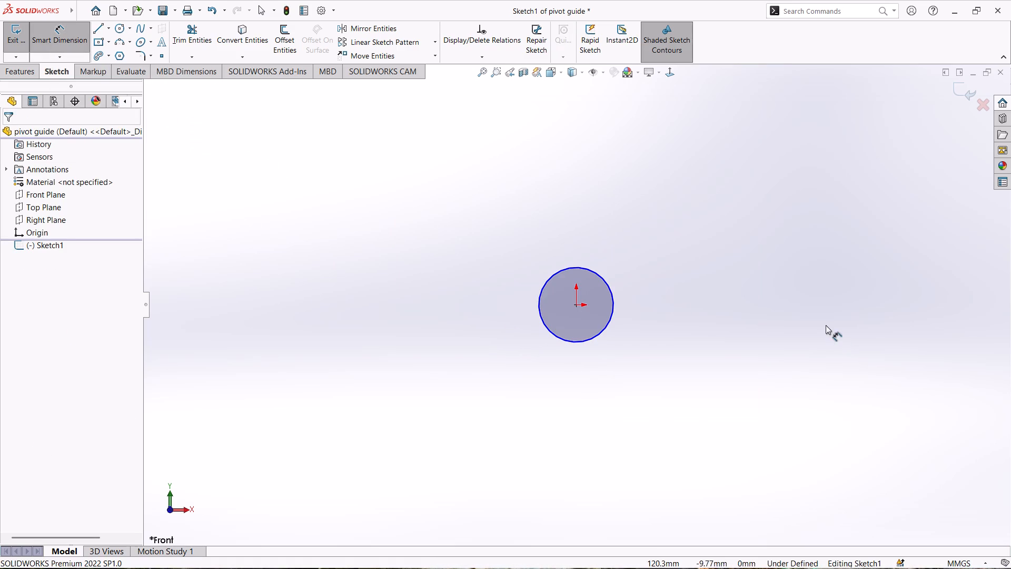
left_click(609, 318)
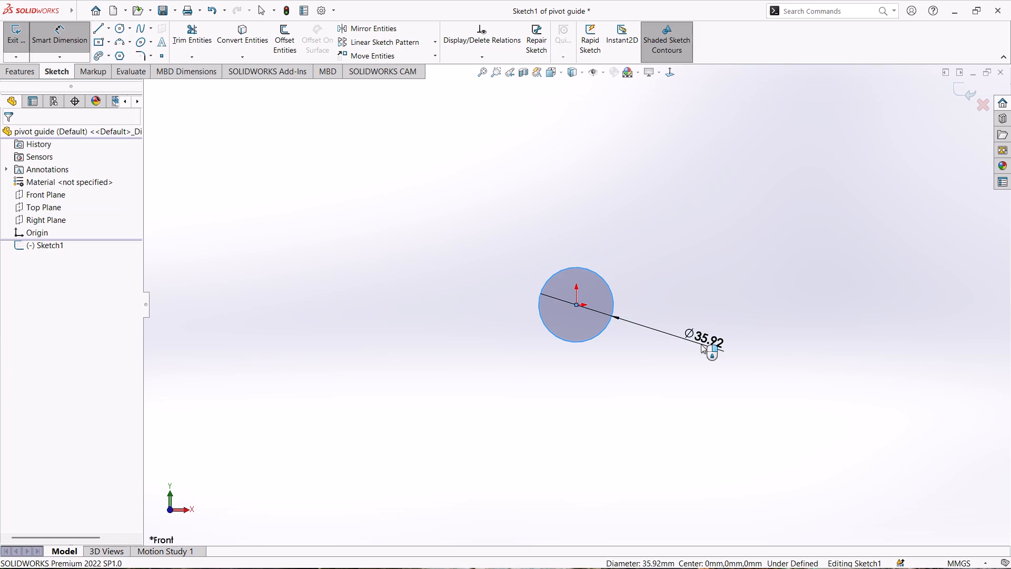
type("50")
key("Return")
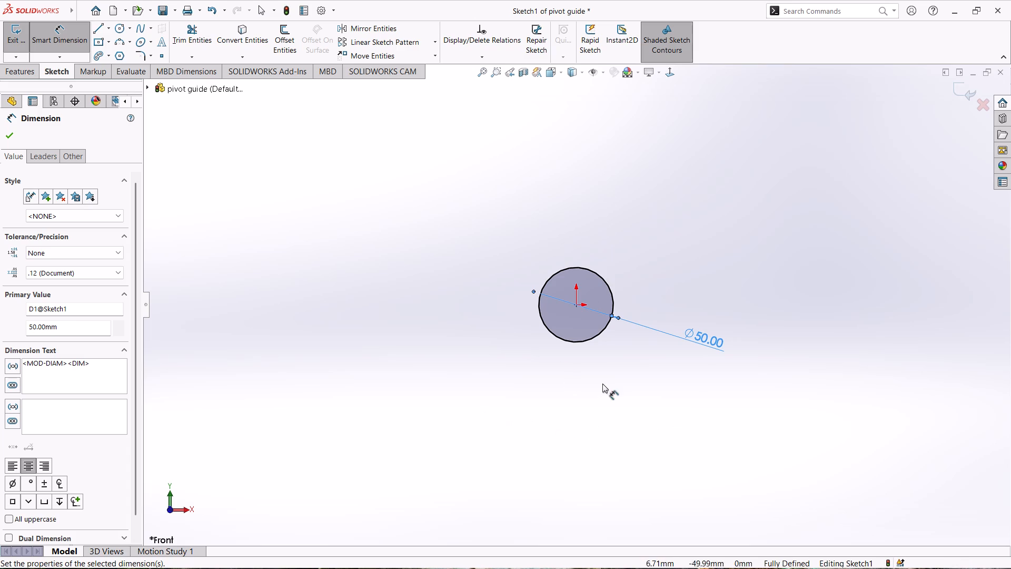
Draw an 85 mm horizontal line leftward from the circle's bottom point, continued by a vertical line of 27/2 mm upward.
left_click(100, 29)
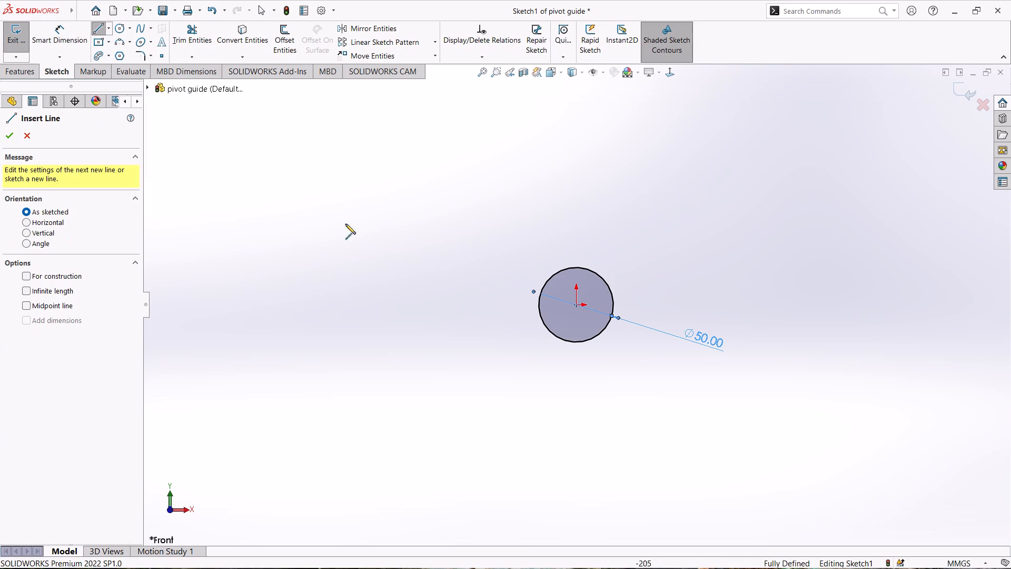
left_click(577, 344)
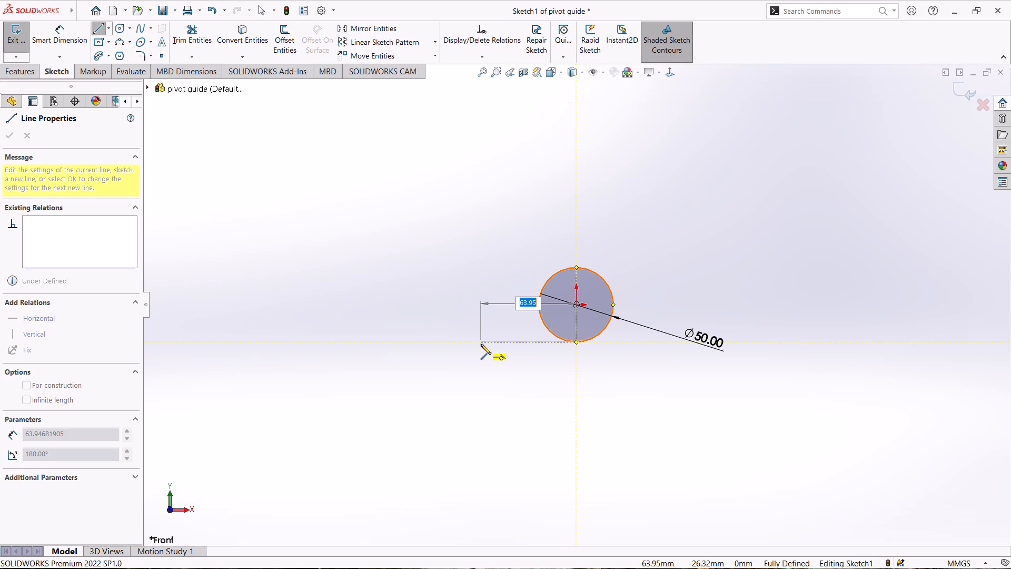
type("85")
key("Return")
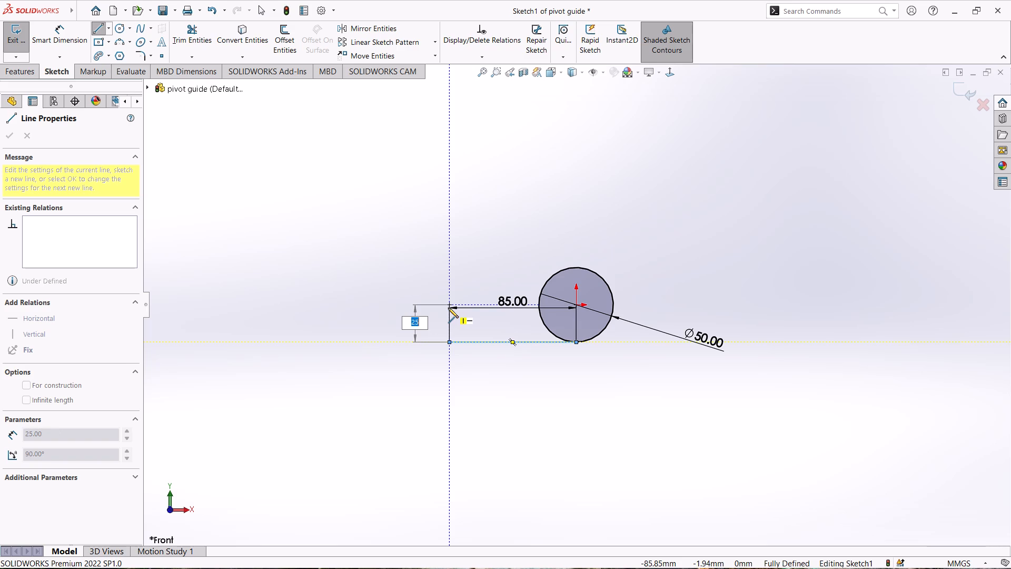
type("27")
key("slash")
key("2")
key("Return")
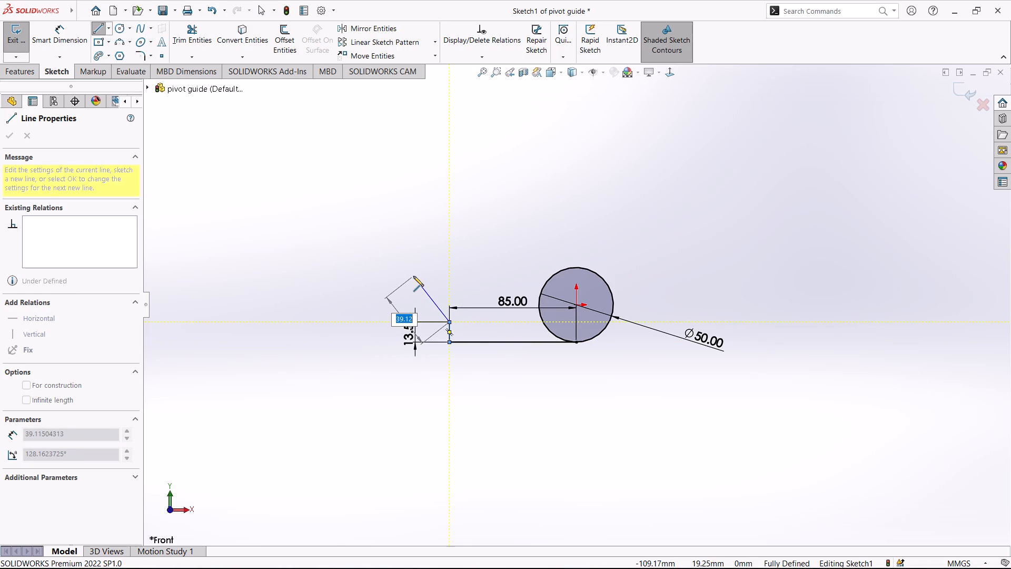
key("Escape")
Sketch a 12.5 mm diameter circle centred on the upper end of the short vertical line.
scroll(462, 329, "down", 3)
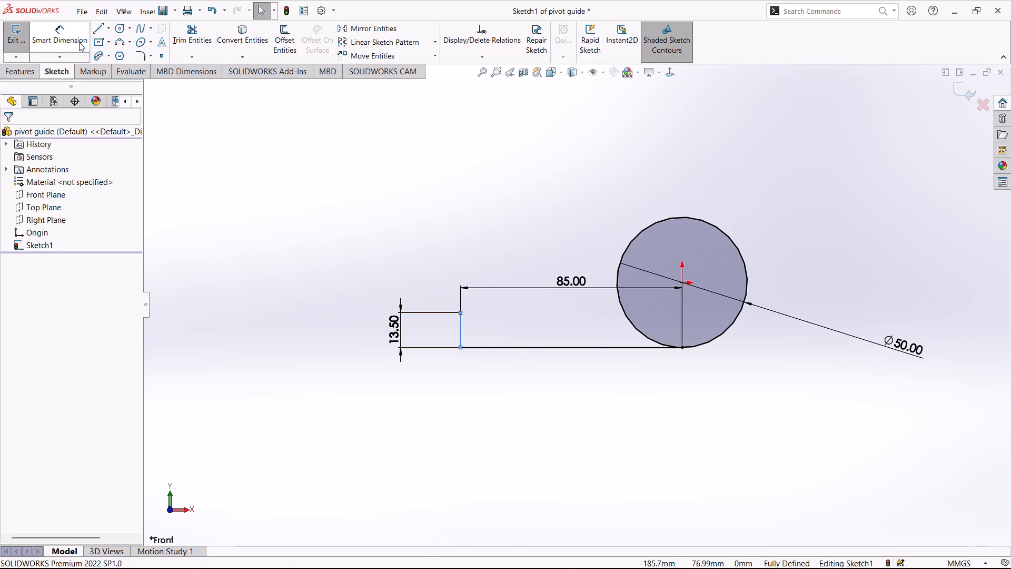
right_click_drag(263, 227, 351, 220)
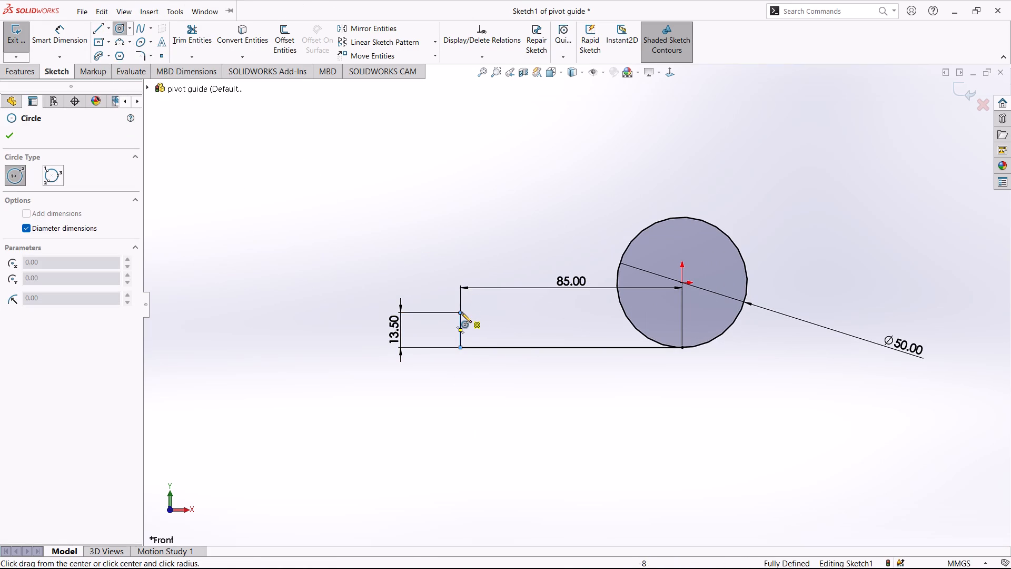
left_click(459, 313)
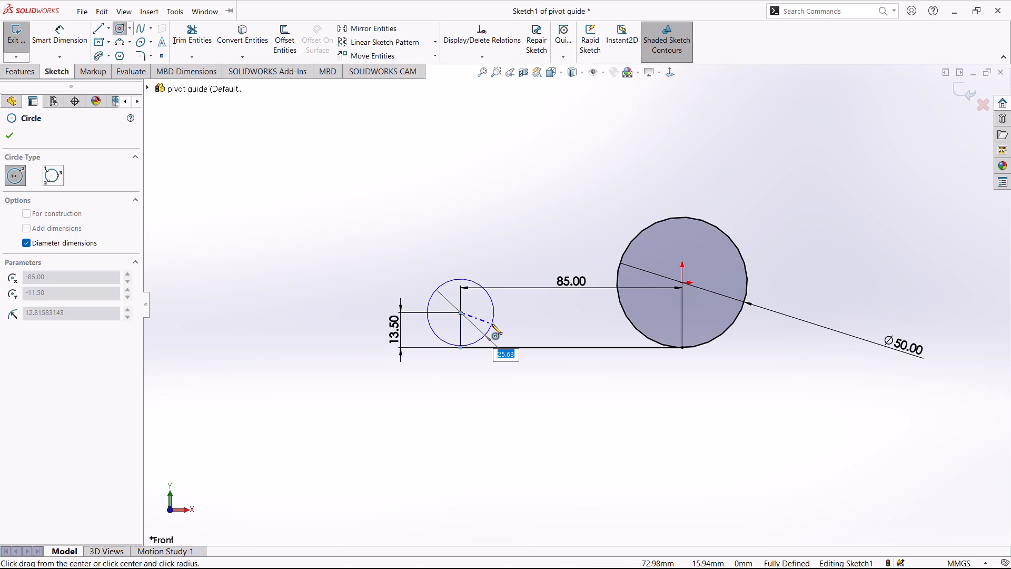
type("12.5")
key("Return")
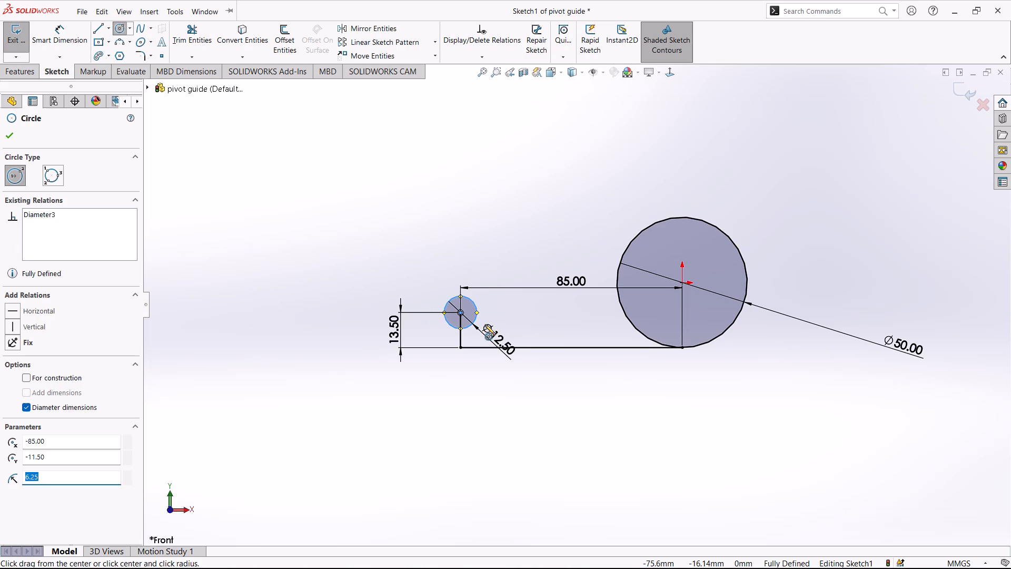
key("Escape")
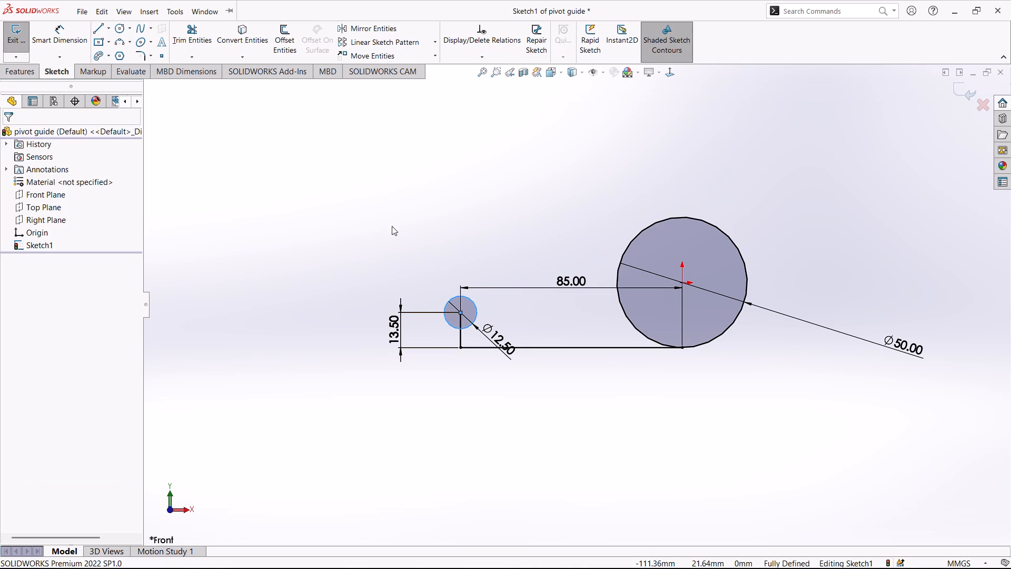
Toggle the short vertical line below the 12.5 mm circle to construction geometry.
scroll(420, 299, "down", 3)
scroll(478, 325, "up", 2)
key("Escape")
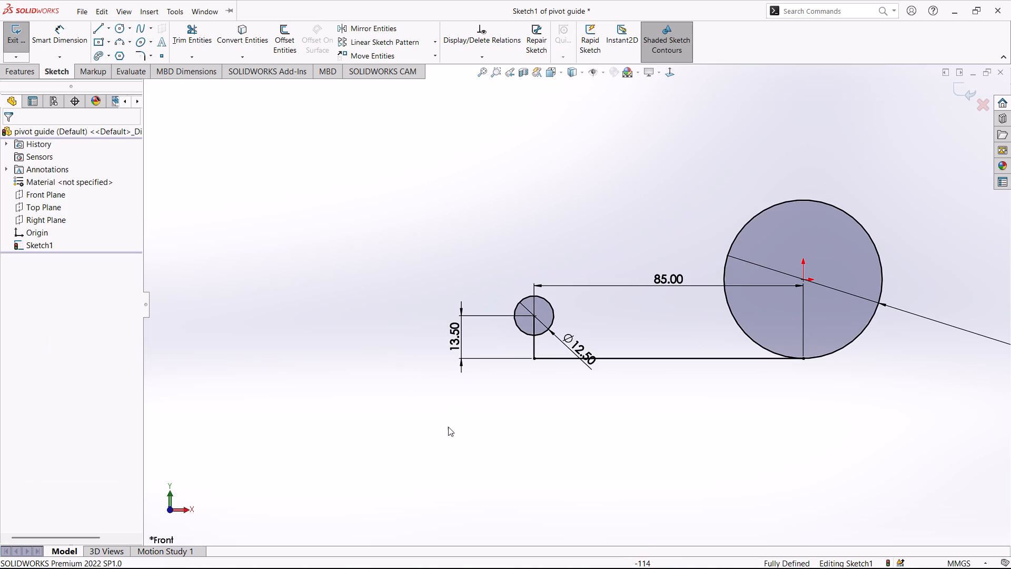
left_click(534, 344)
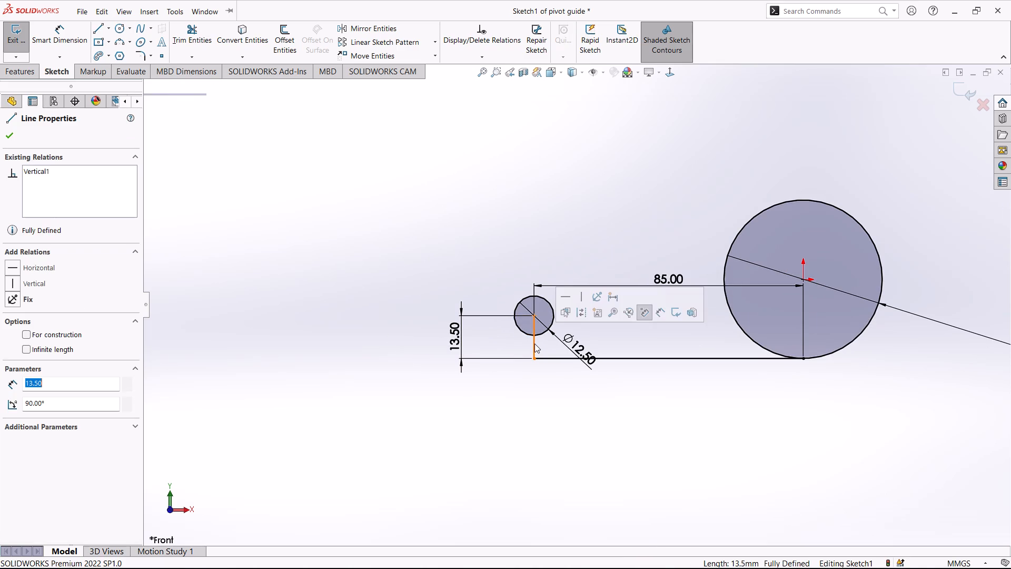
left_click(581, 312)
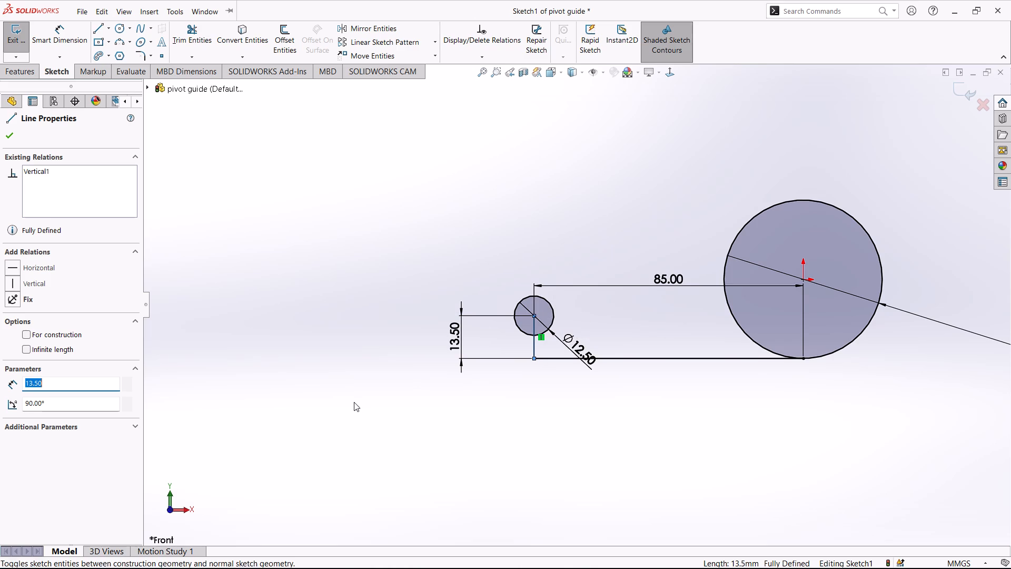
key("Escape")
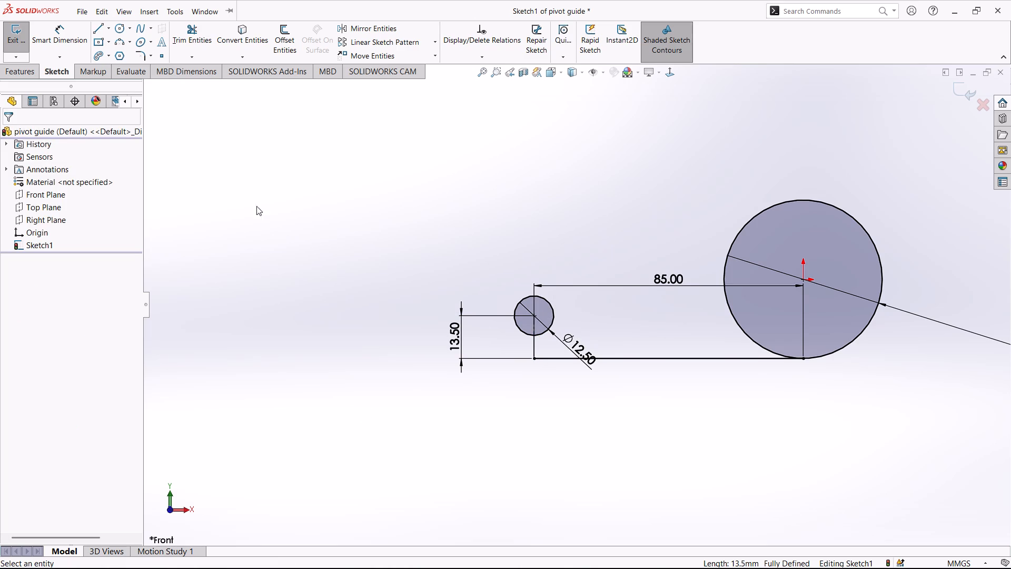
Draw a 48 mm near-vertical line upward from the 12.5 mm circle's centre and convert it to construction geometry.
right_click_drag(232, 220, 177, 238)
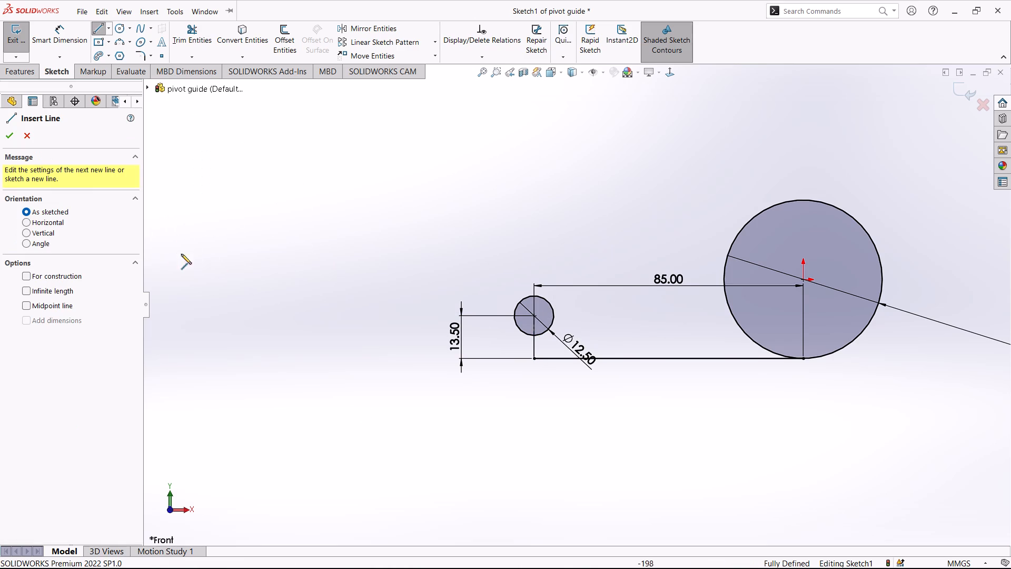
left_click(534, 316)
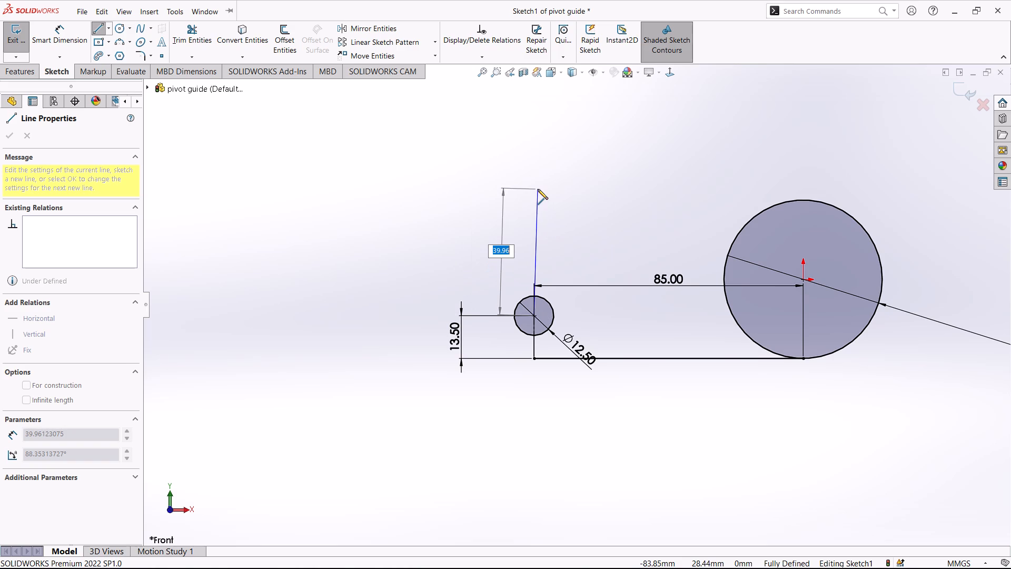
type("48")
key("Return")
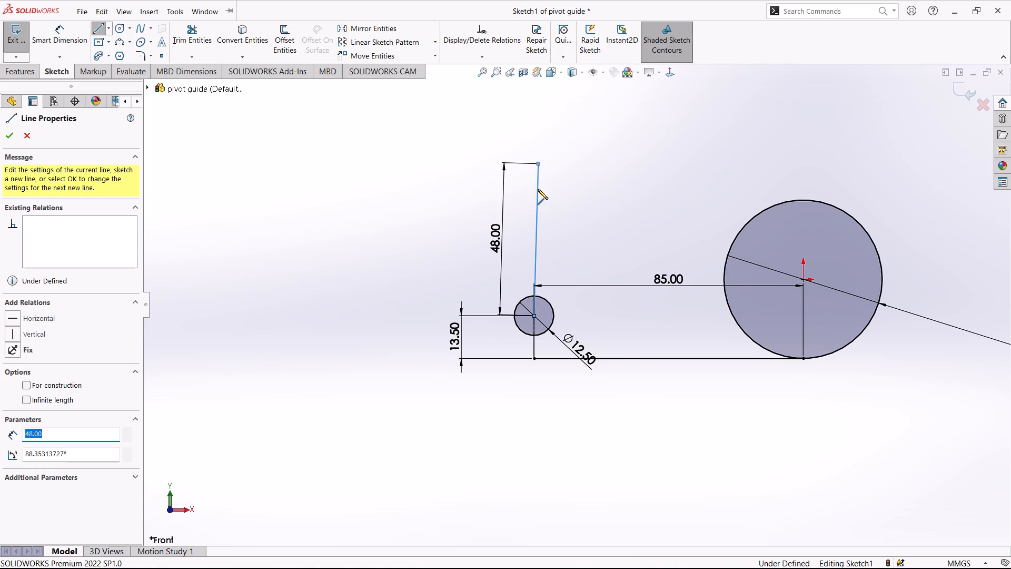
key("Escape")
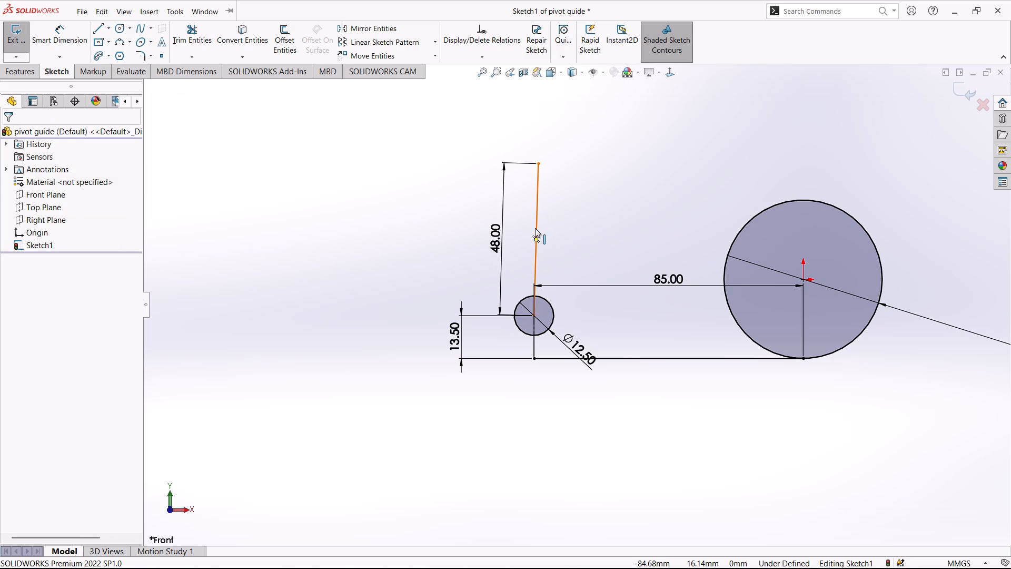
left_click(535, 228)
right_click(535, 228)
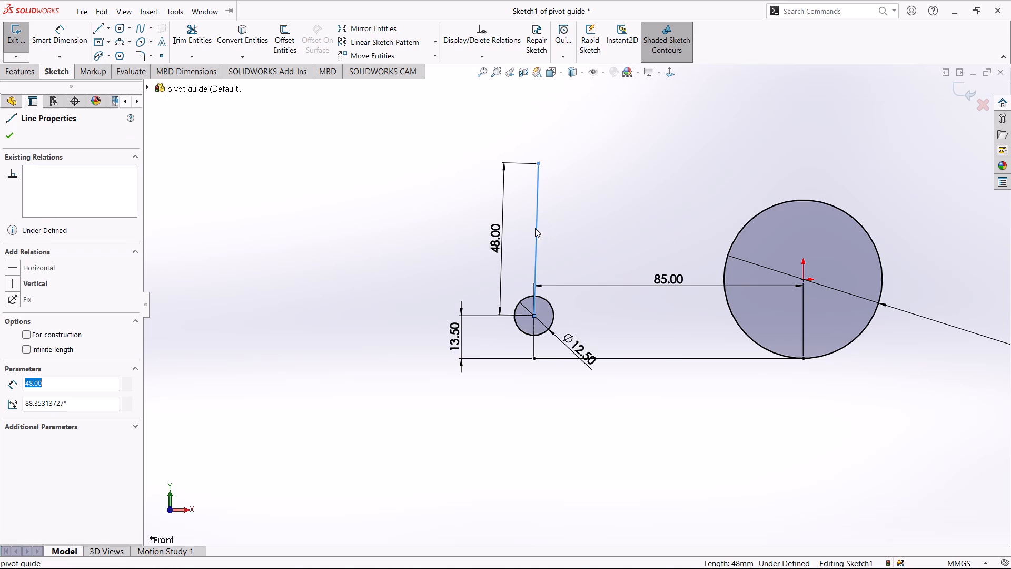
left_click(560, 215)
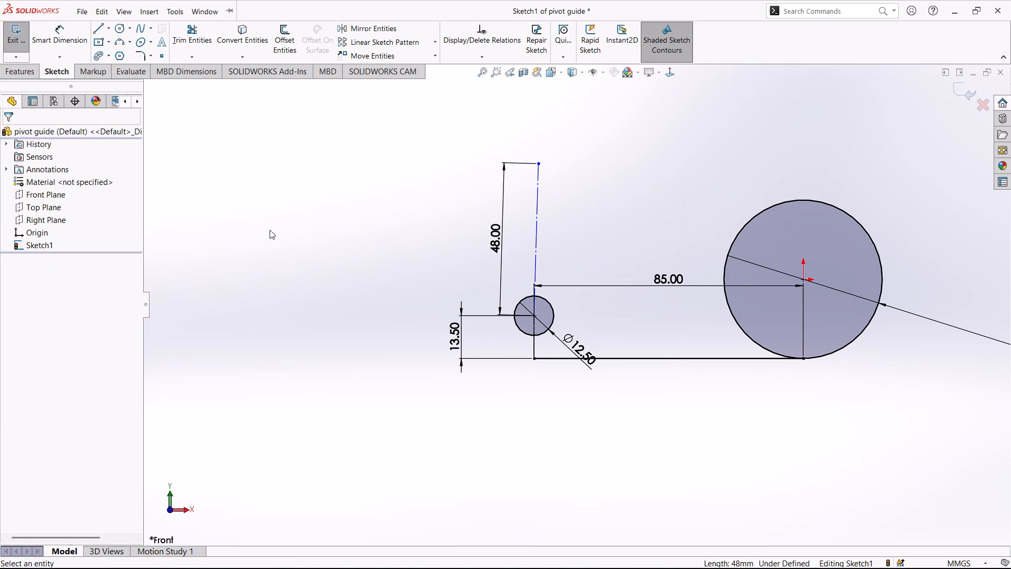
key("Escape")
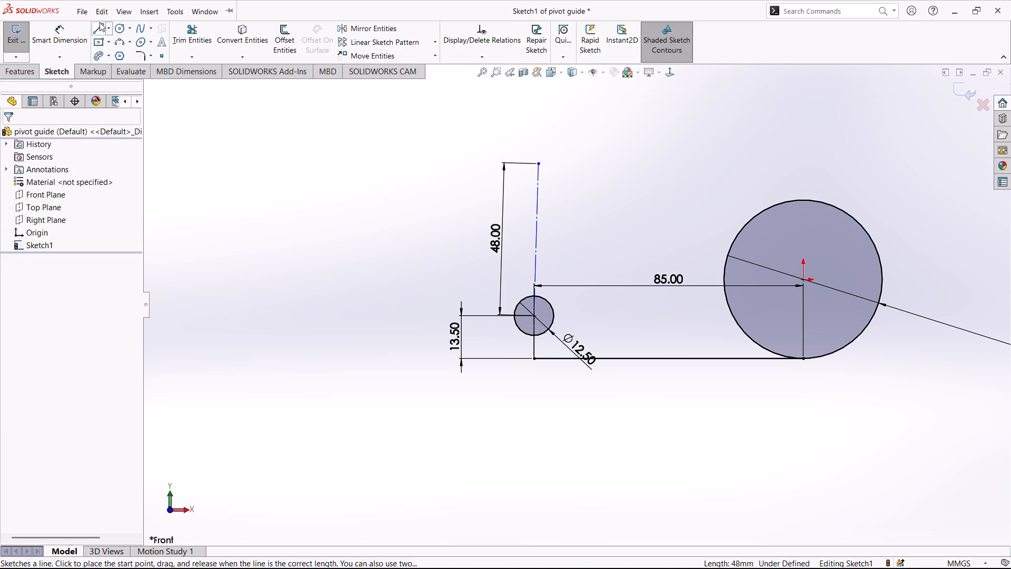
Draw a centerline from the 12.5 mm circle's centre, slanting up and to the left of the 48 mm construction line.
left_click(107, 24)
left_click(107, 26)
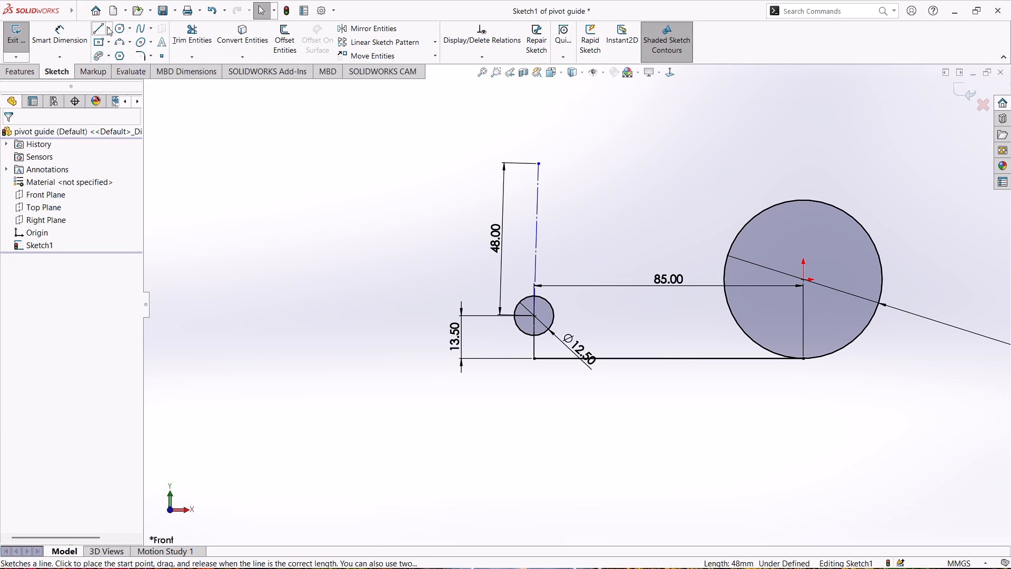
left_click(107, 27)
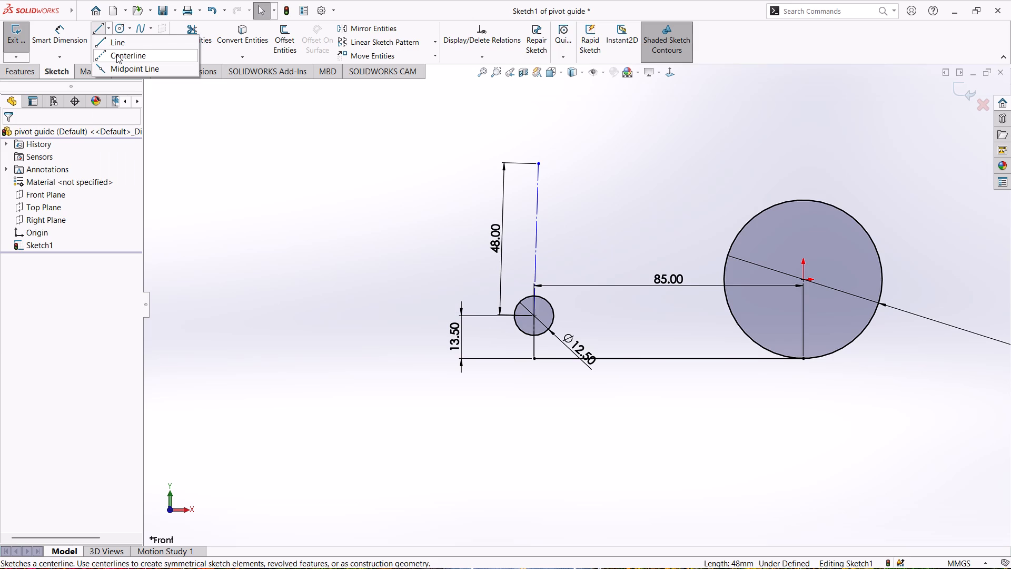
left_click(116, 54)
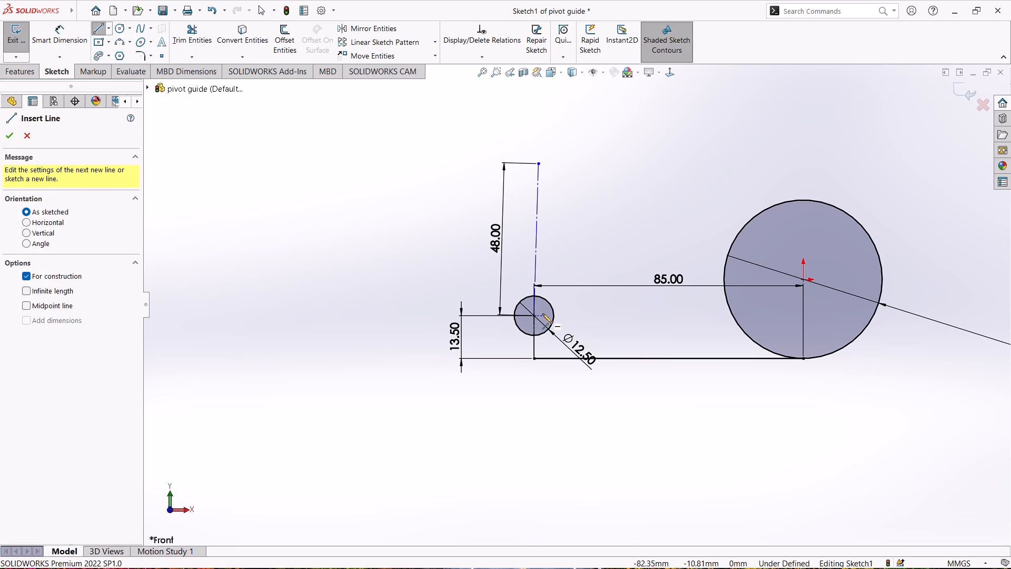
left_click(533, 316)
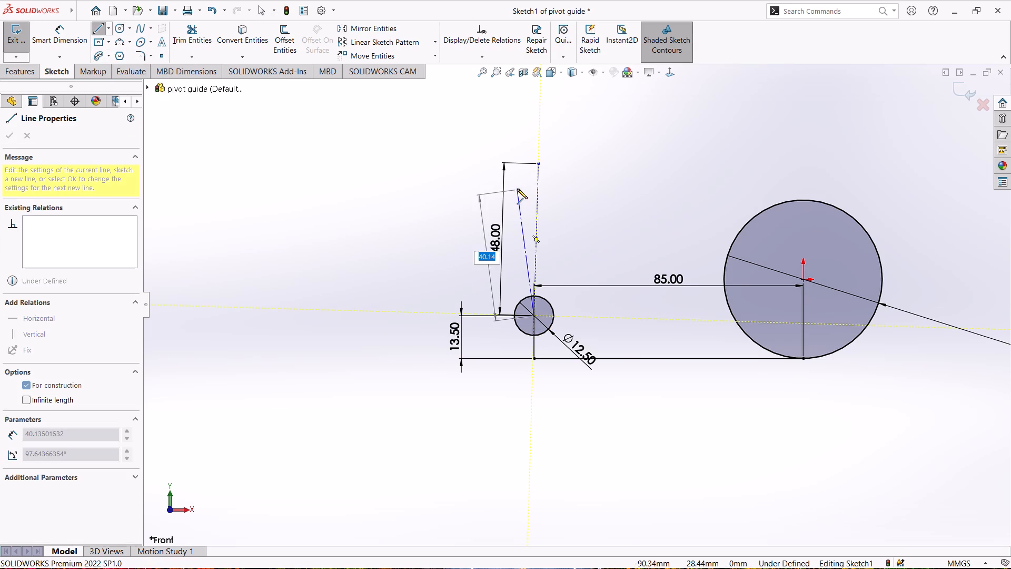
left_click(496, 140)
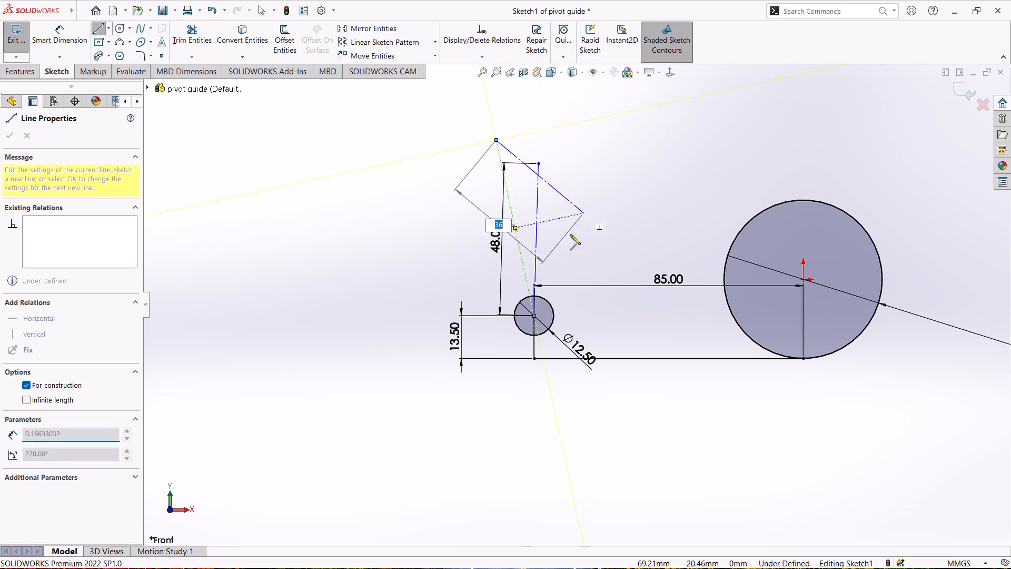
key("Escape")
Move the 48 mm dimension to the right side of its construction line.
left_click_drag(493, 242, 559, 232)
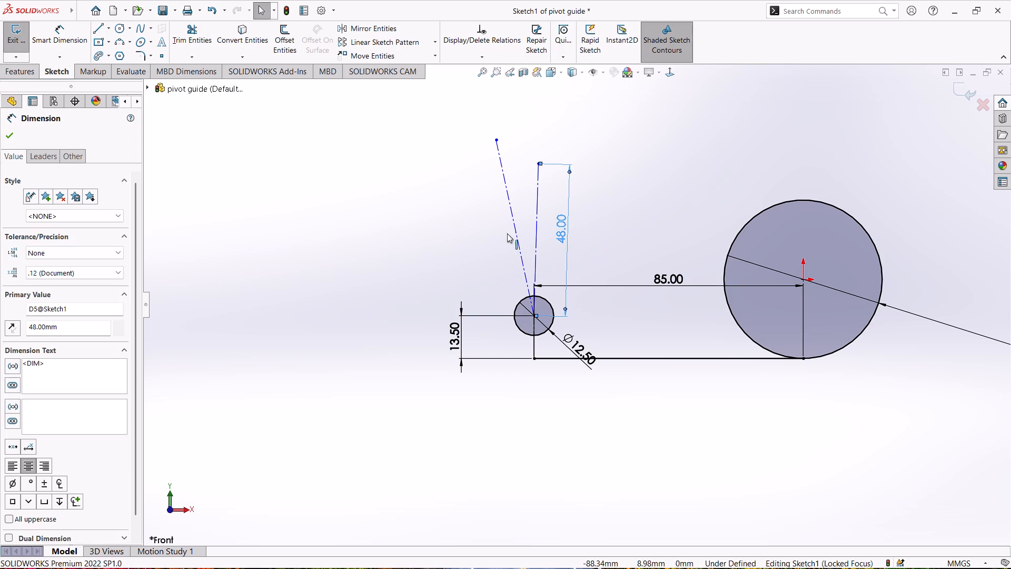
Dimension the angle between the slanted centerline and the near-vertical construction line as 15°.
right_click_drag(427, 219, 423, 152)
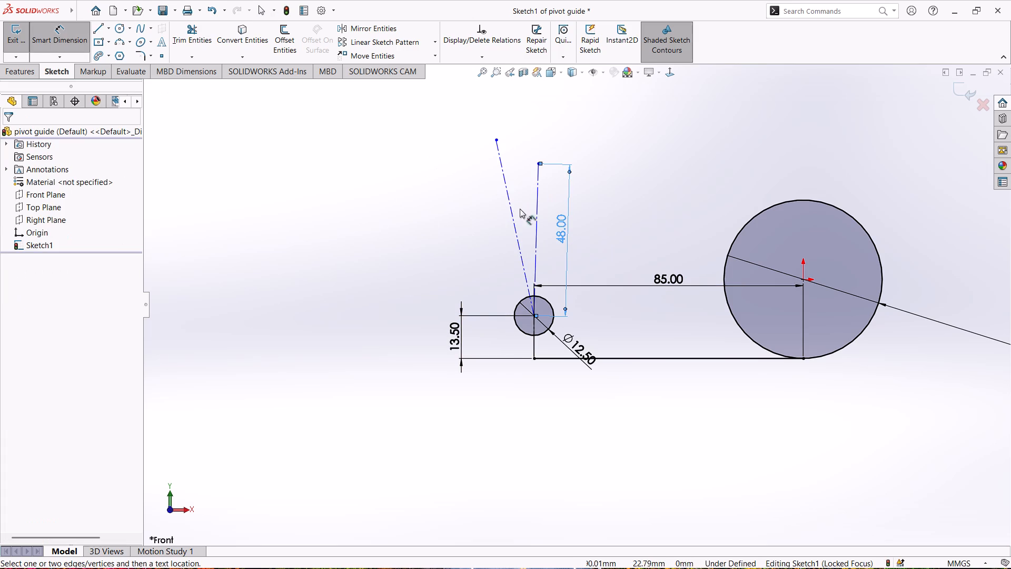
left_click(519, 244)
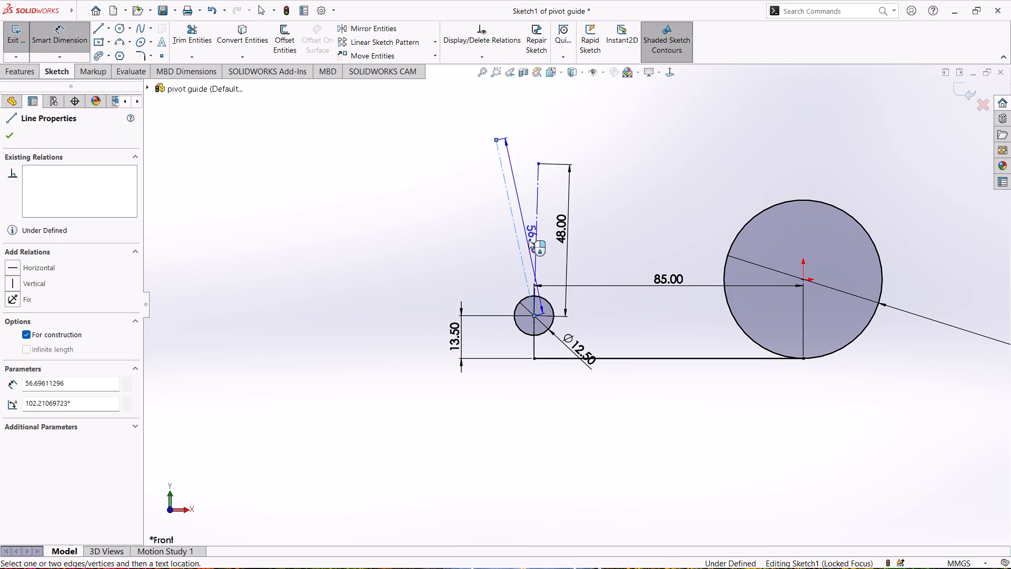
left_click(532, 239)
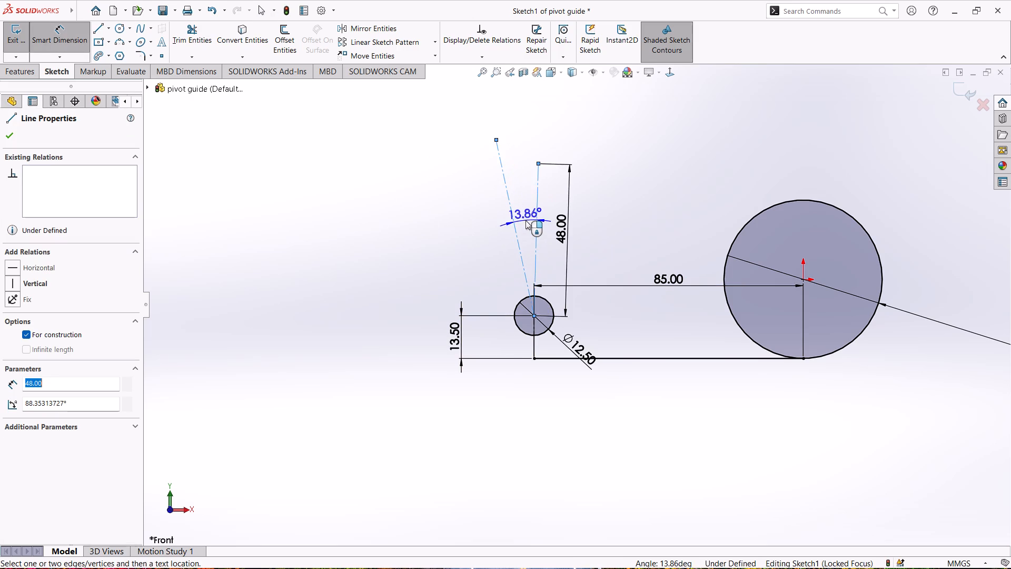
left_click(526, 220)
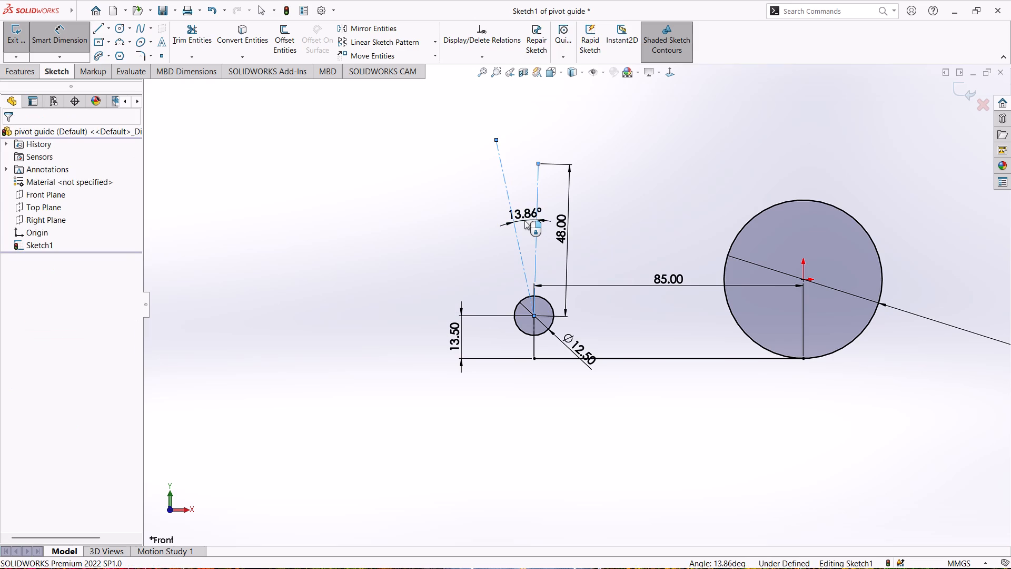
type("15")
key("Return")
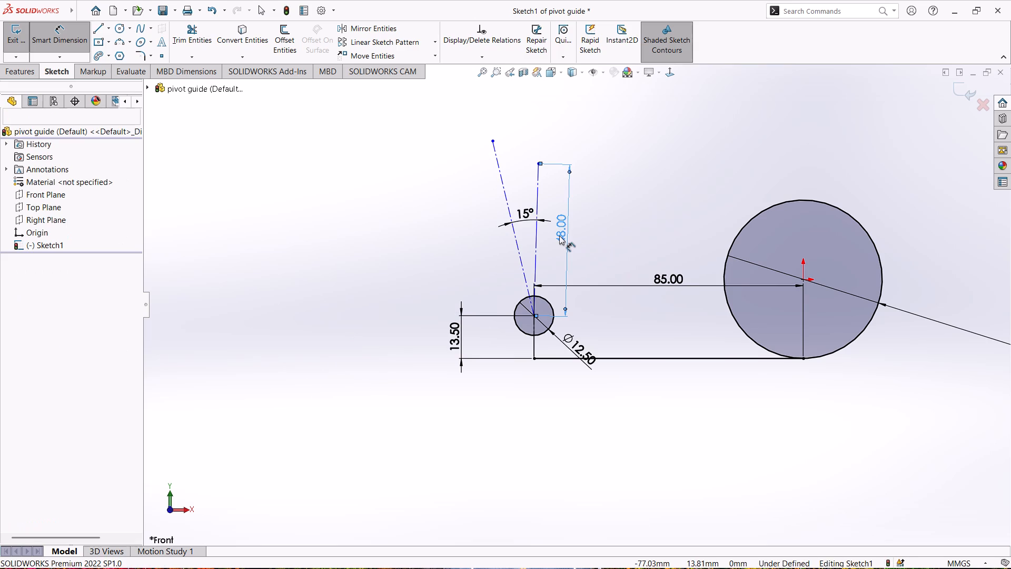
Delete the 48 mm length dimension of the near-vertical construction line.
key("Delete")
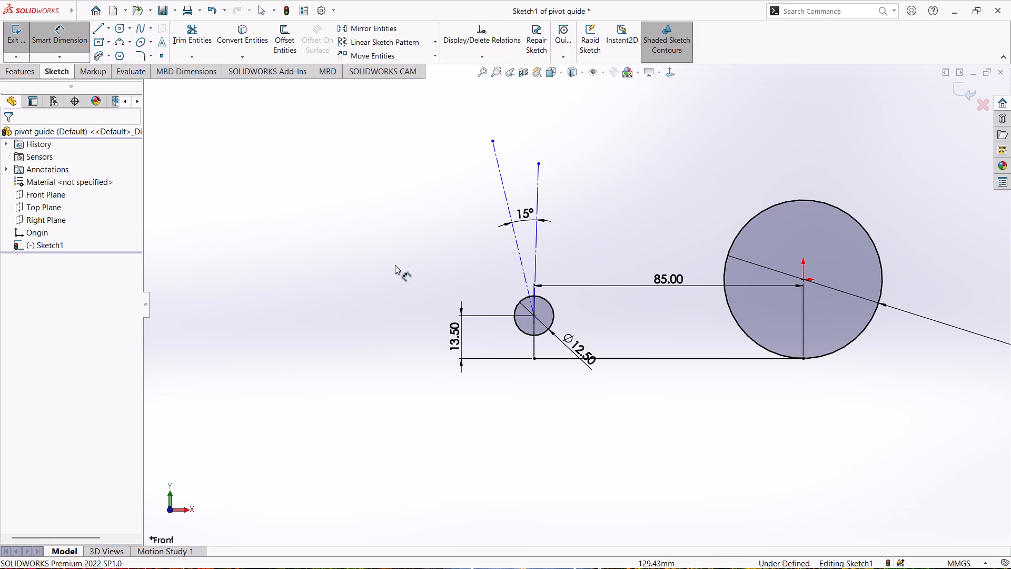
Offset the slanted centerline bi-directionally by 45/2 mm (22.5 mm), with dimensions added and the ends capped with lines.
left_click(288, 43)
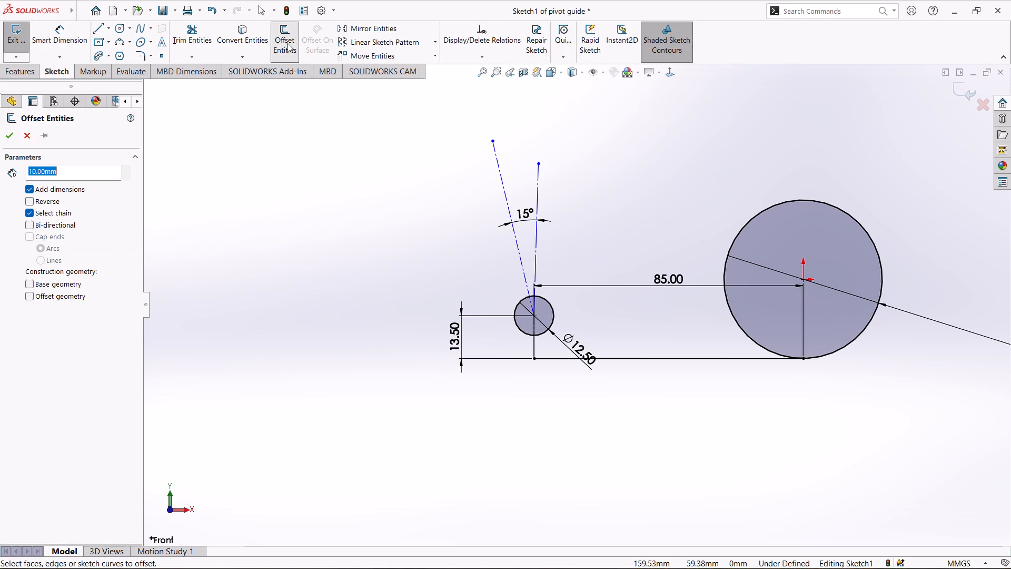
left_click(502, 169)
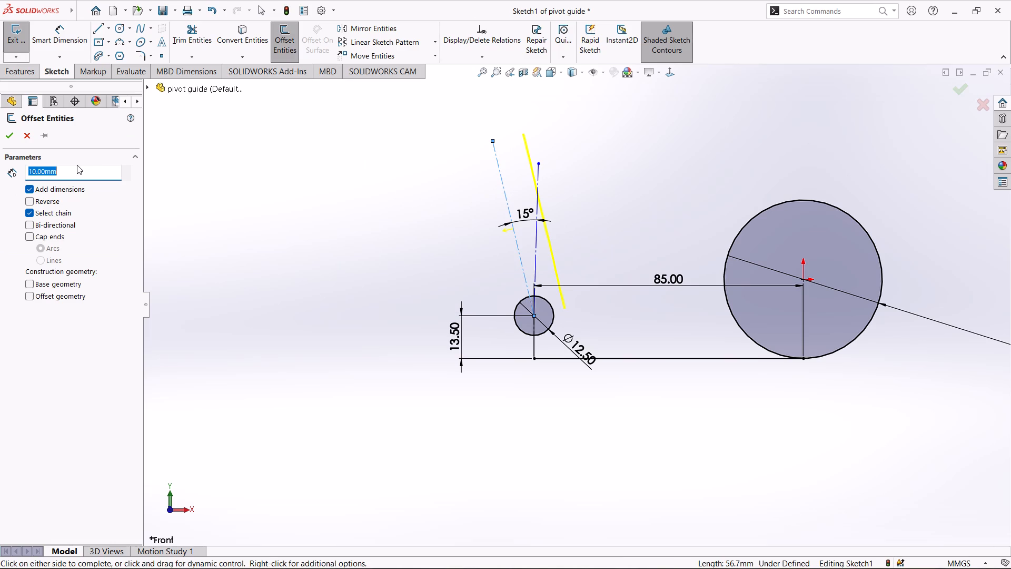
type("45/2")
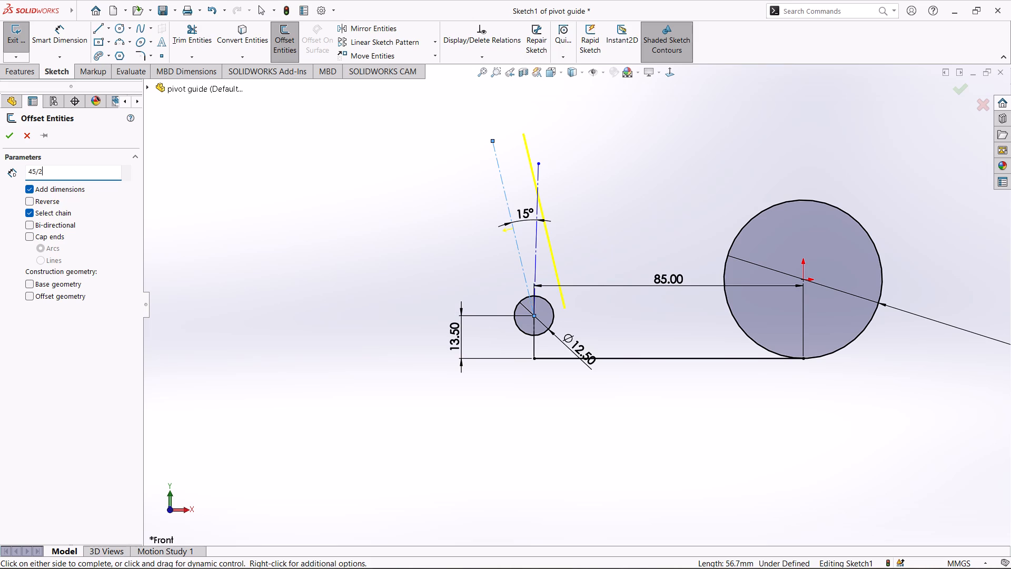
key("Return")
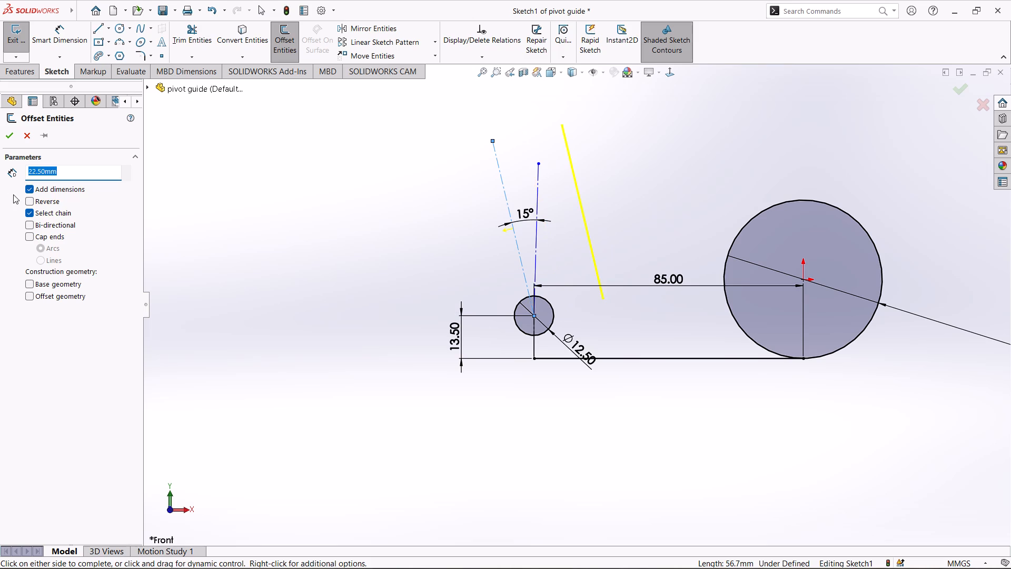
left_click(29, 228)
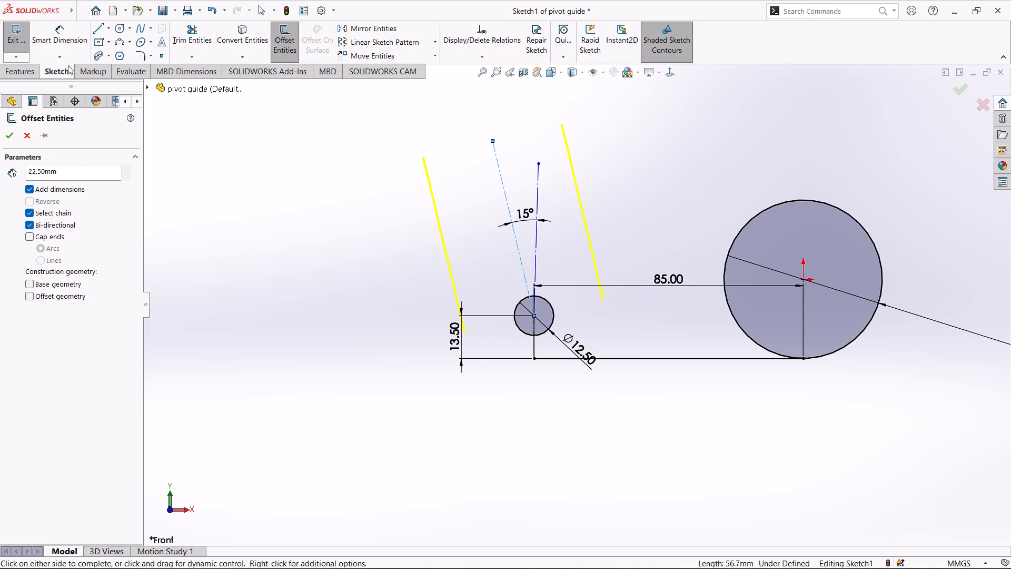
left_click(31, 237)
left_click(39, 261)
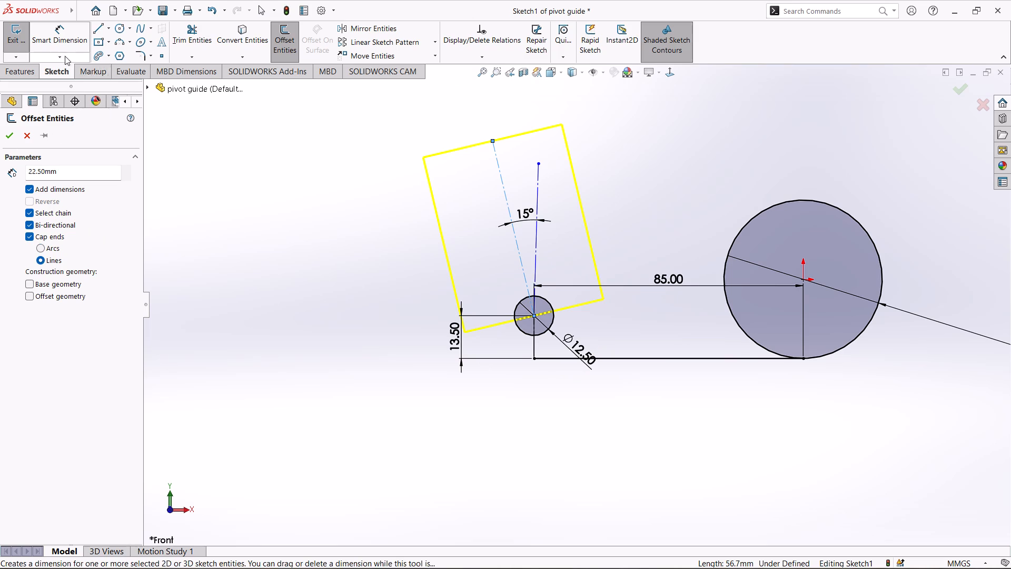
left_click(5, 127)
left_click(7, 132)
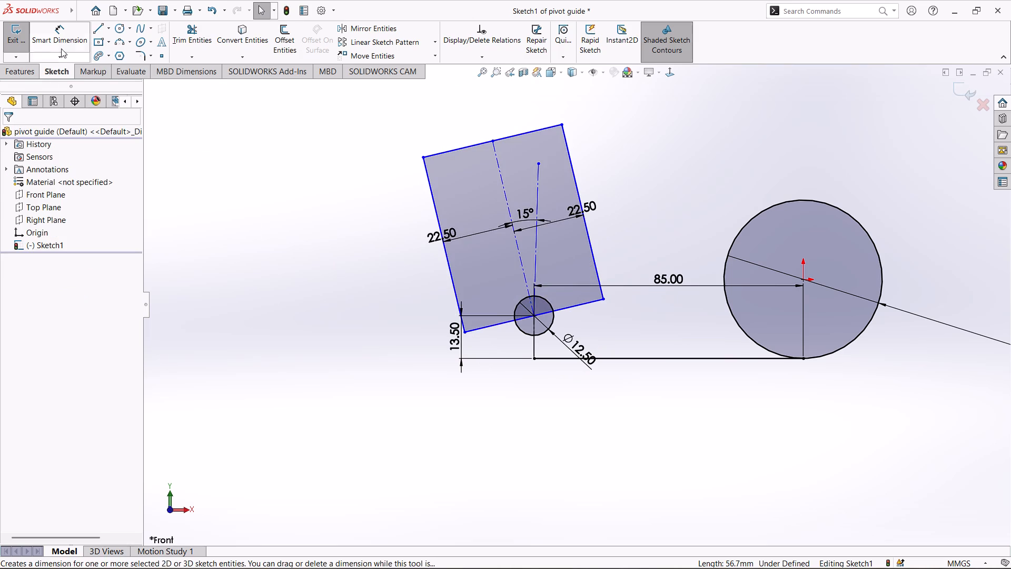
Dimension the tilted rectangle's left side as 48 mm and place the value beside the middle of its dimension line.
left_click(64, 36)
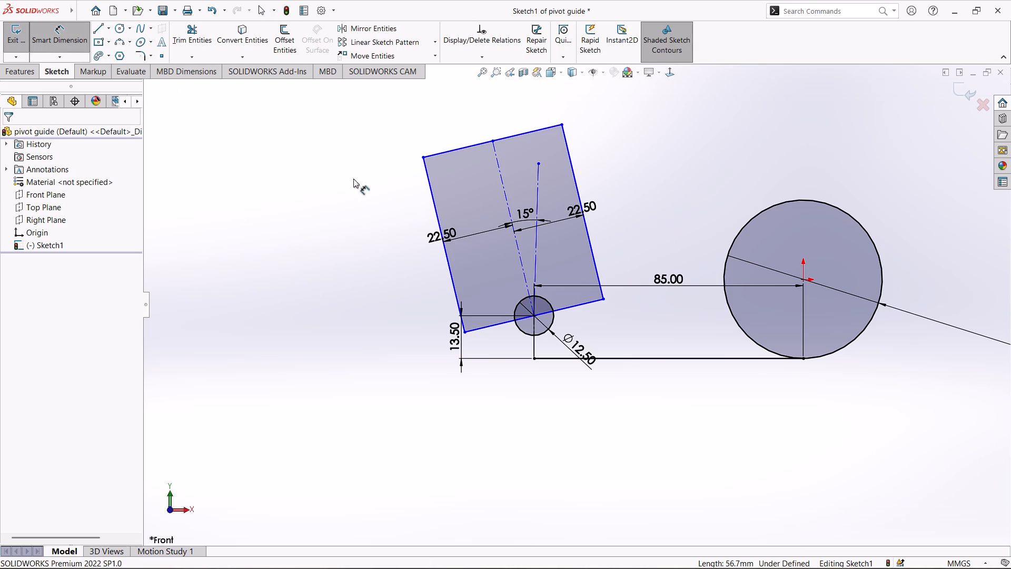
left_click(437, 210)
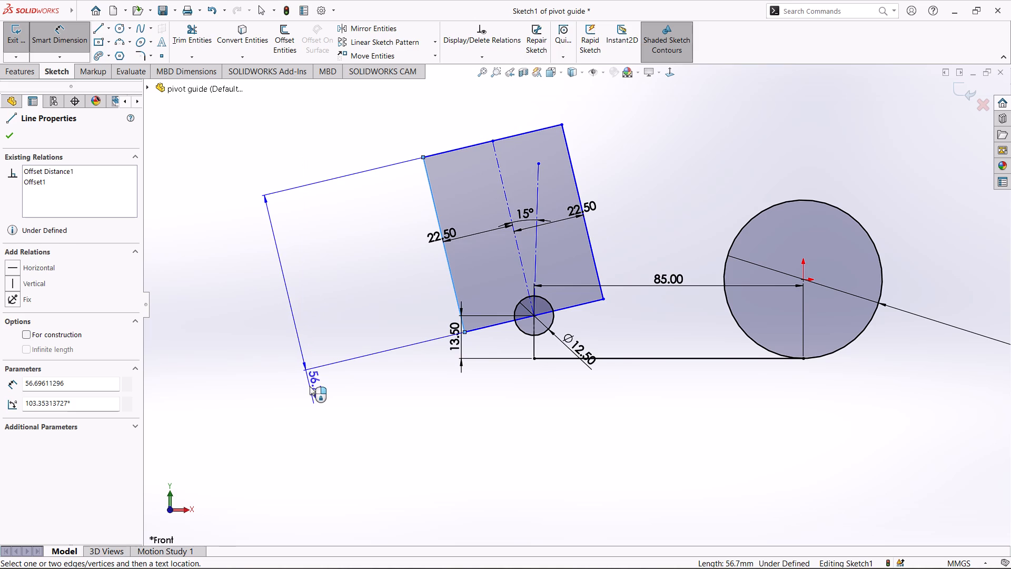
left_click(310, 386)
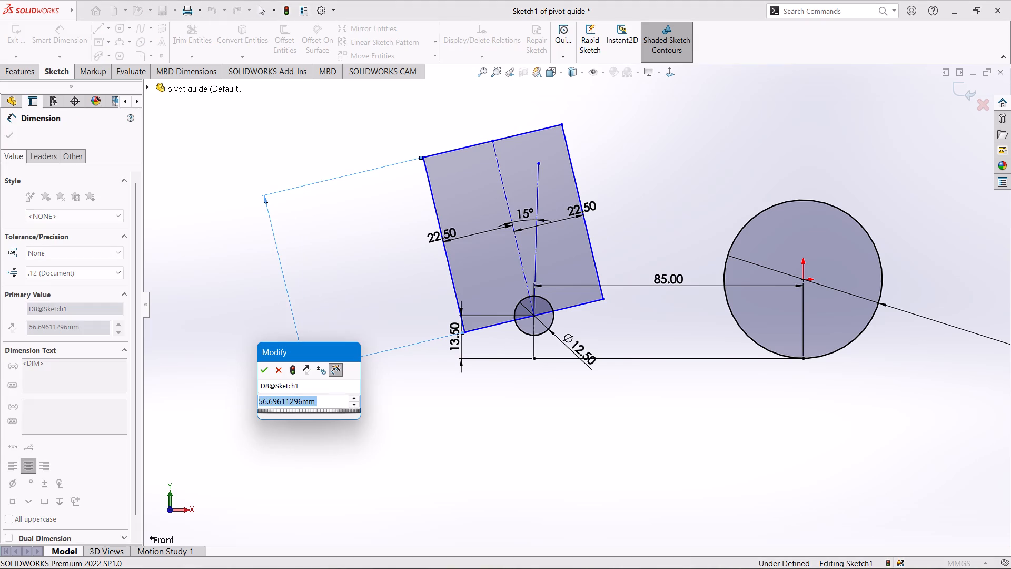
type("48")
key("Return")
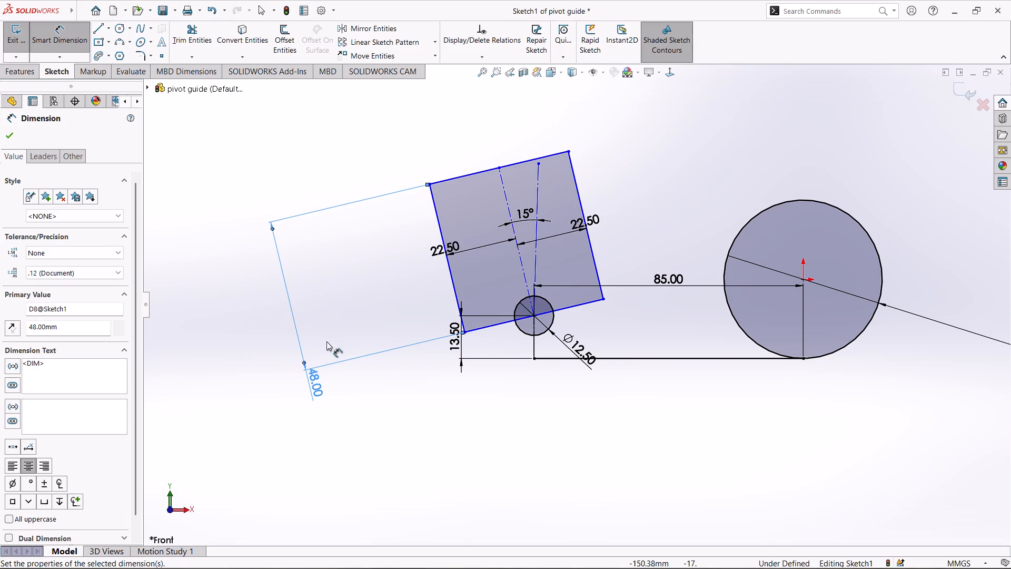
left_click_drag(314, 388, 298, 308)
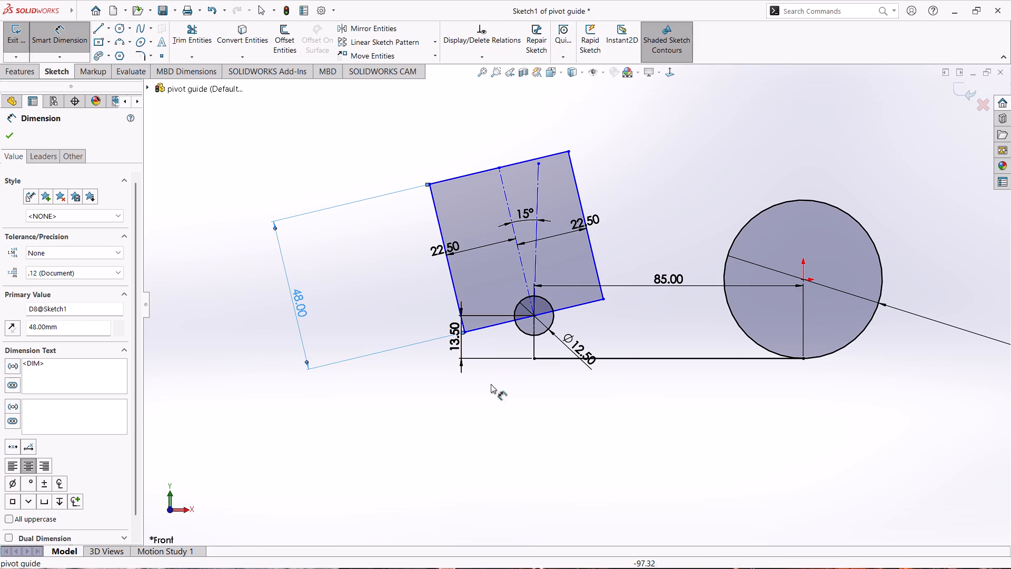
Draw a 3 Point Arc of about 27 mm radius from the tilted rectangle's lower-left corner to the base line's left end, bulging downward.
right_click_drag(488, 436, 560, 404)
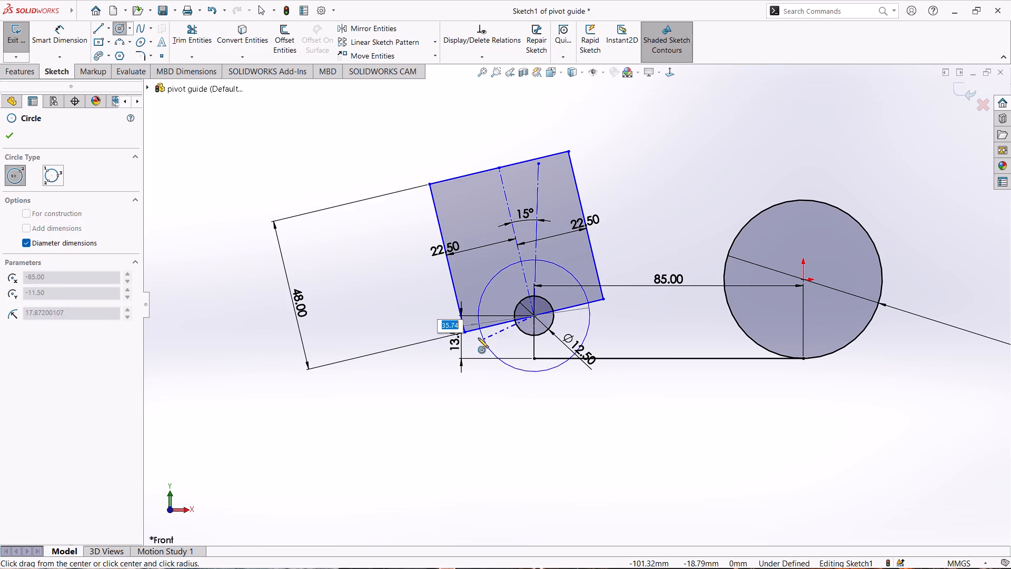
key("Escape")
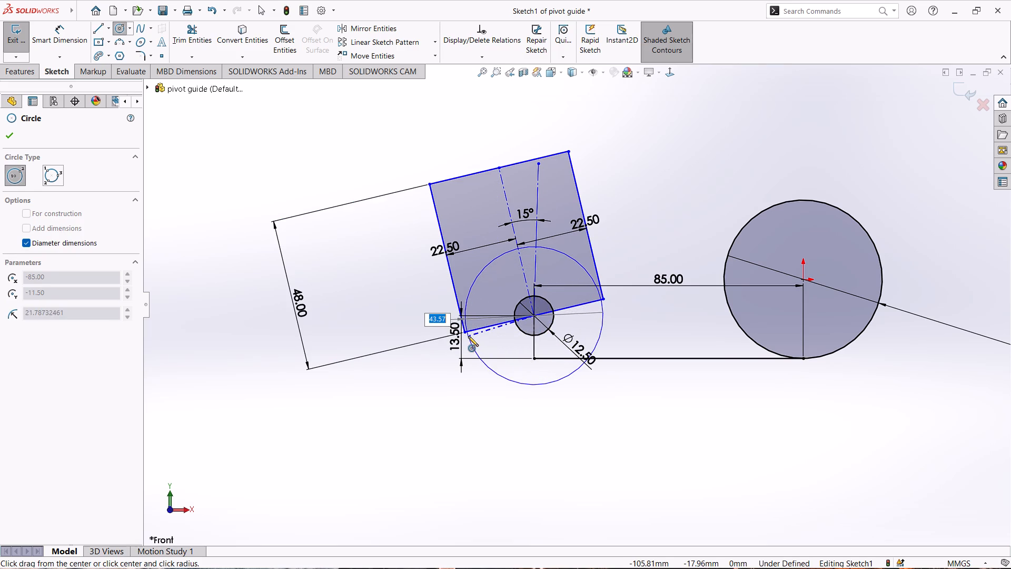
scroll(526, 395, "down", 1)
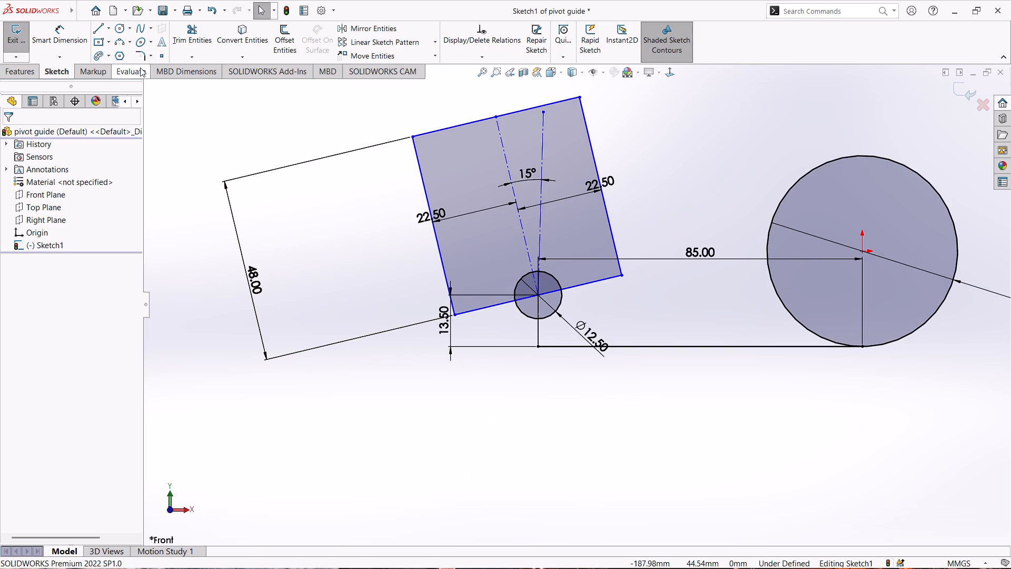
left_click(130, 40)
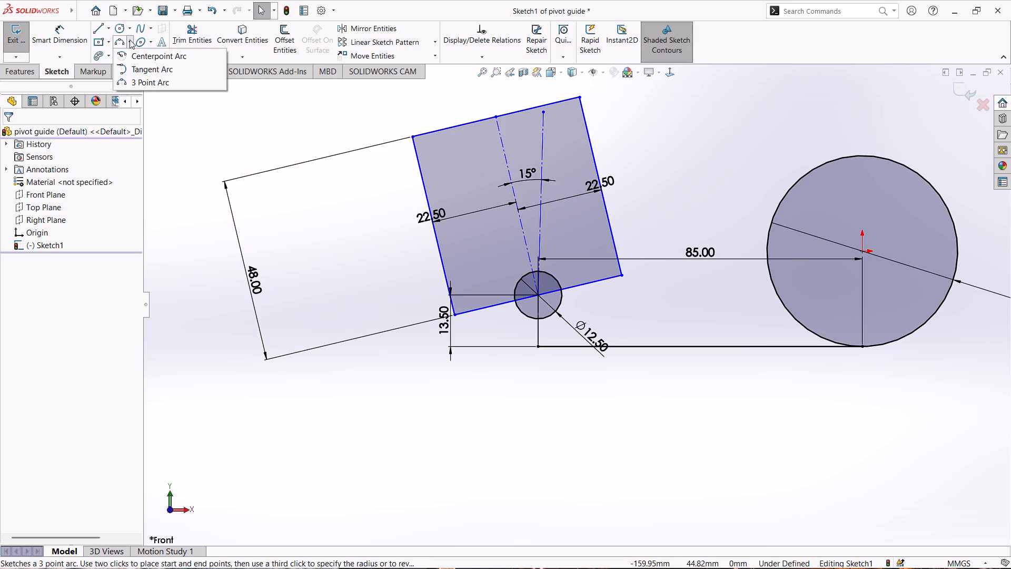
left_click(135, 84)
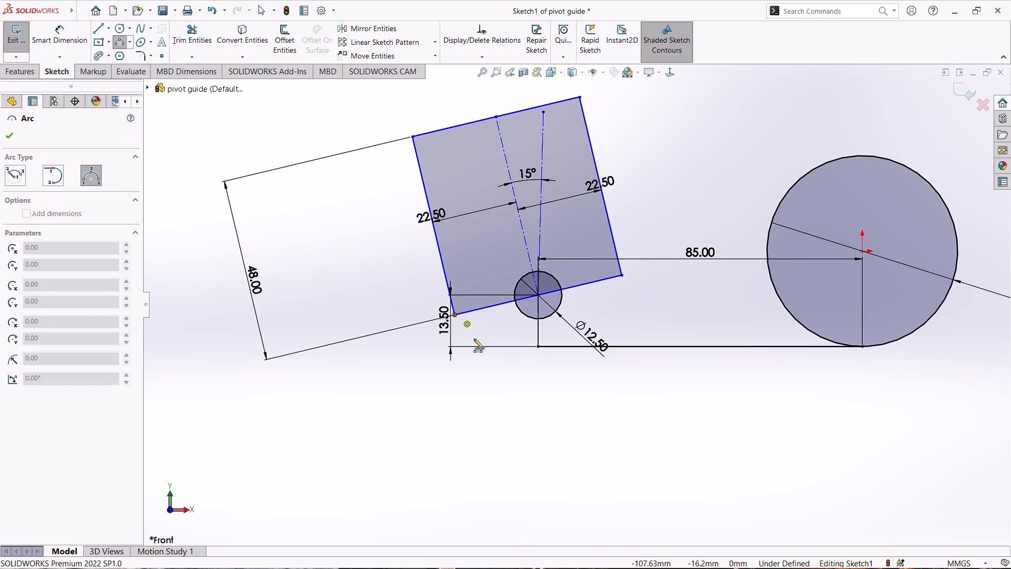
left_click(455, 314)
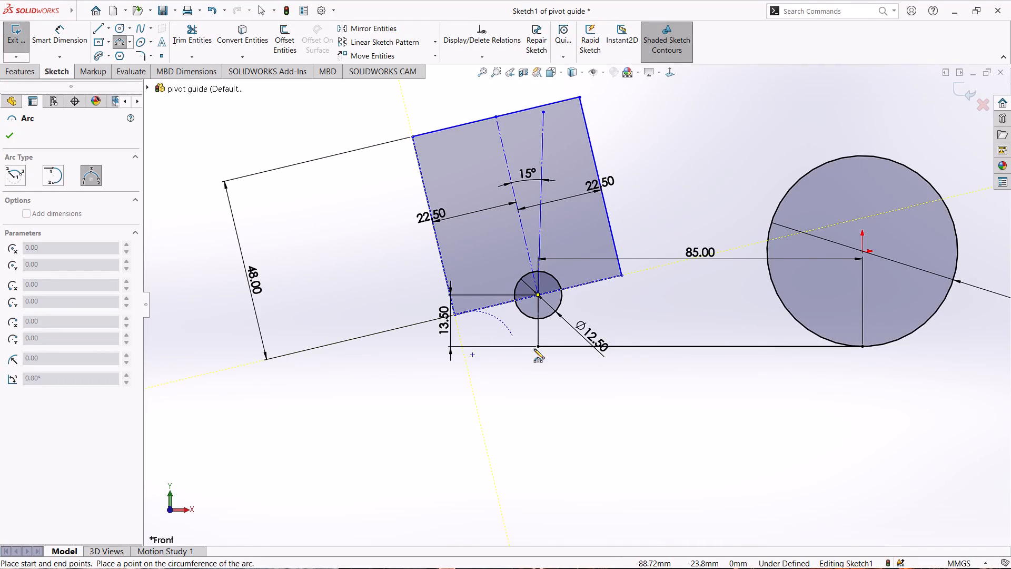
left_click(539, 349)
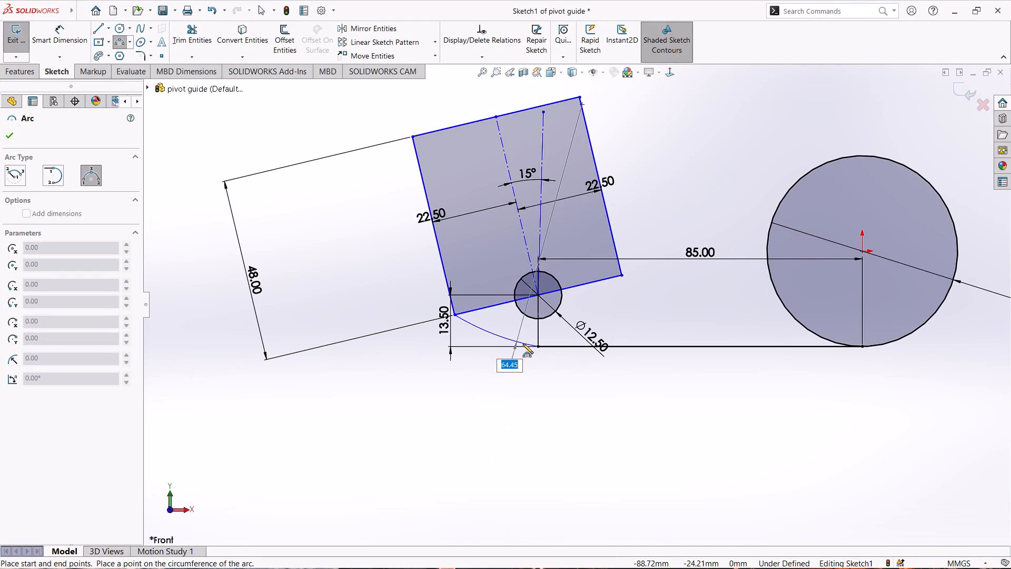
left_click(479, 333)
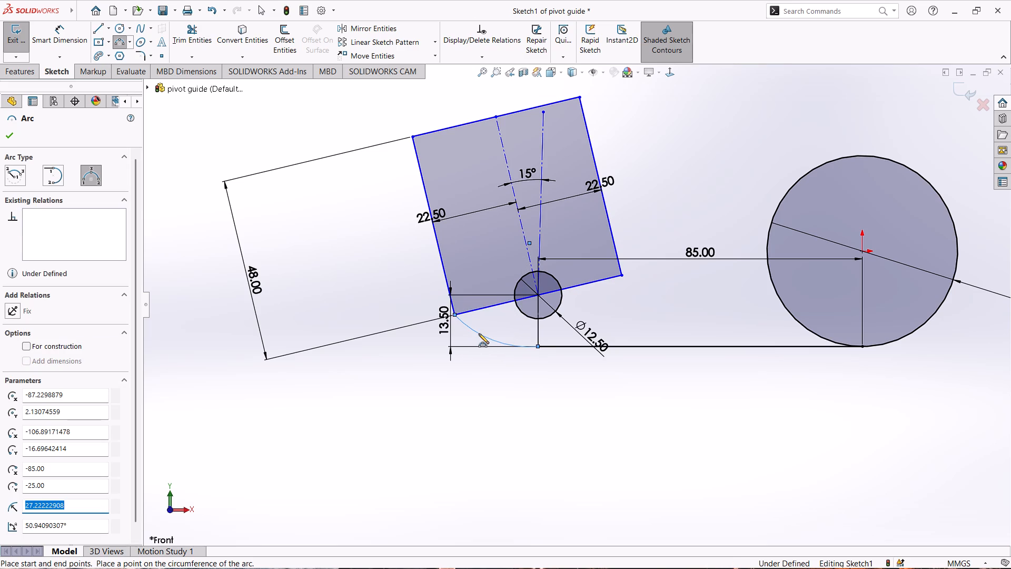
key("Escape")
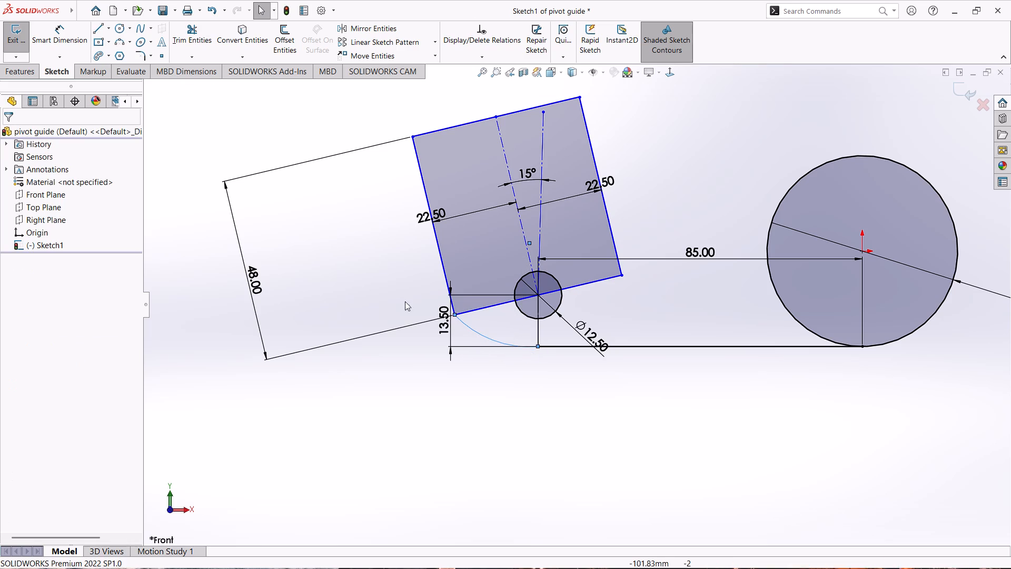
Dimension the arc below the tilted rectangle with a radius of 25 mm.
left_click(60, 35)
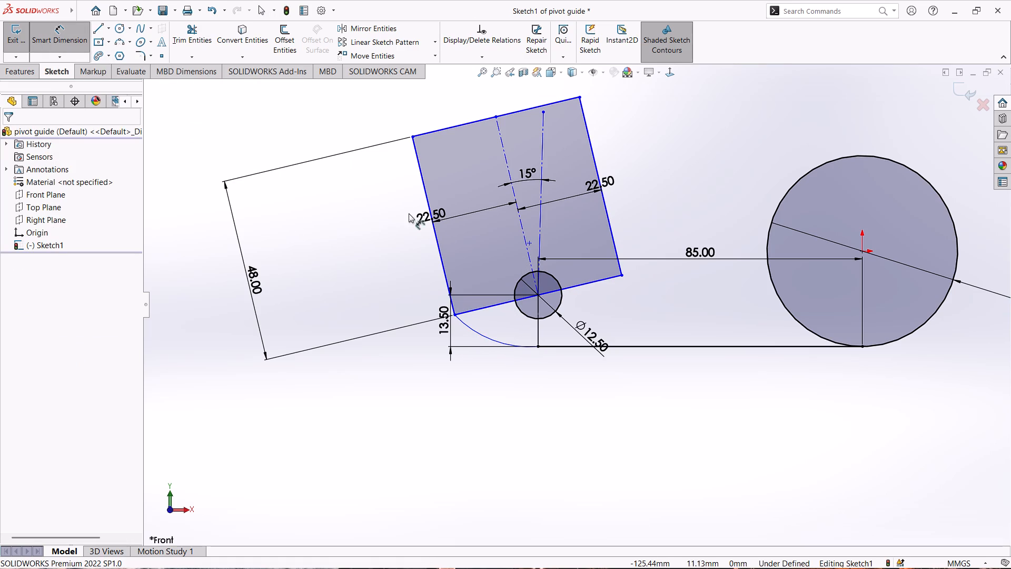
left_click(478, 333)
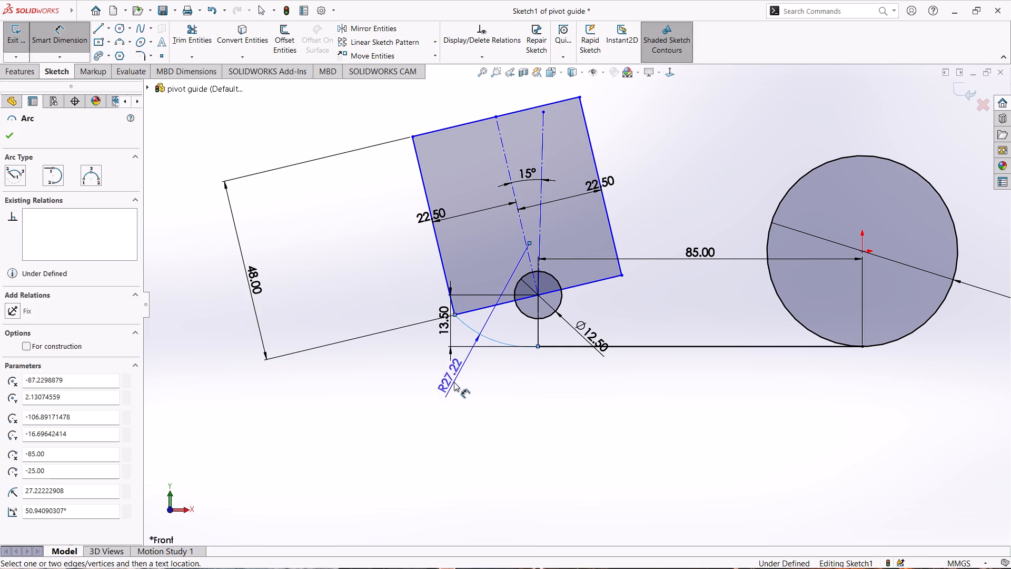
left_click(453, 391)
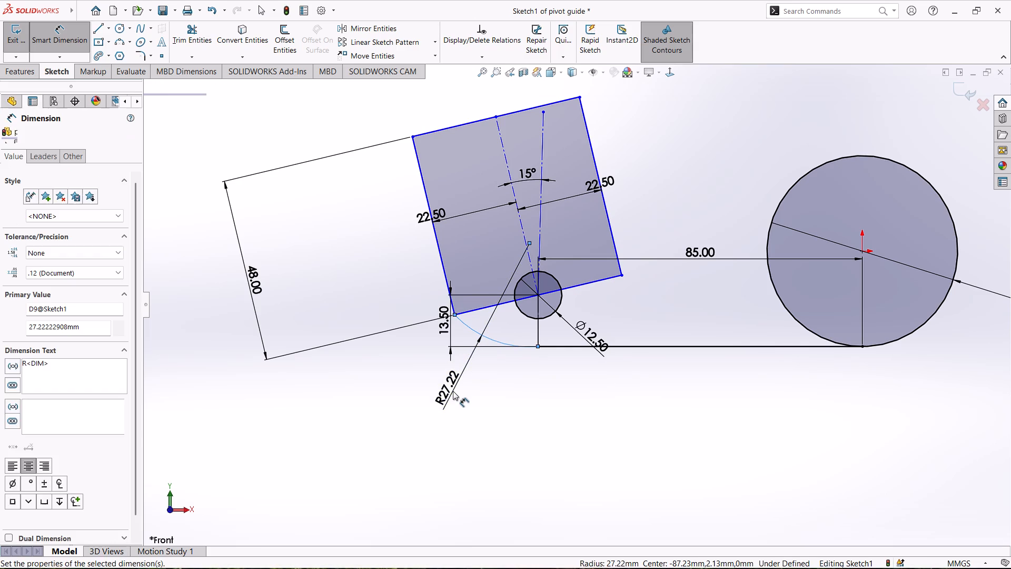
type("25")
key("Return")
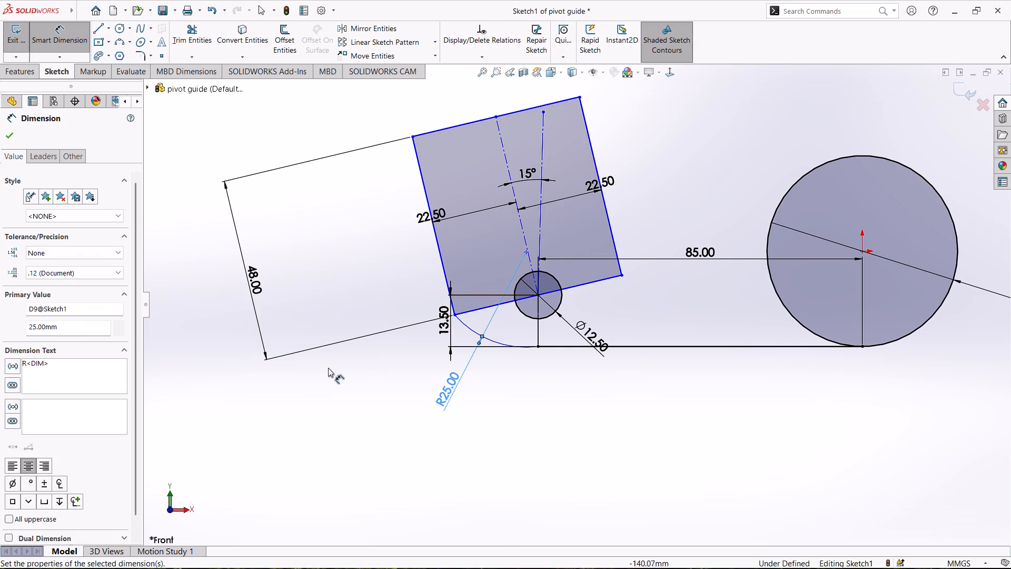
key("Escape")
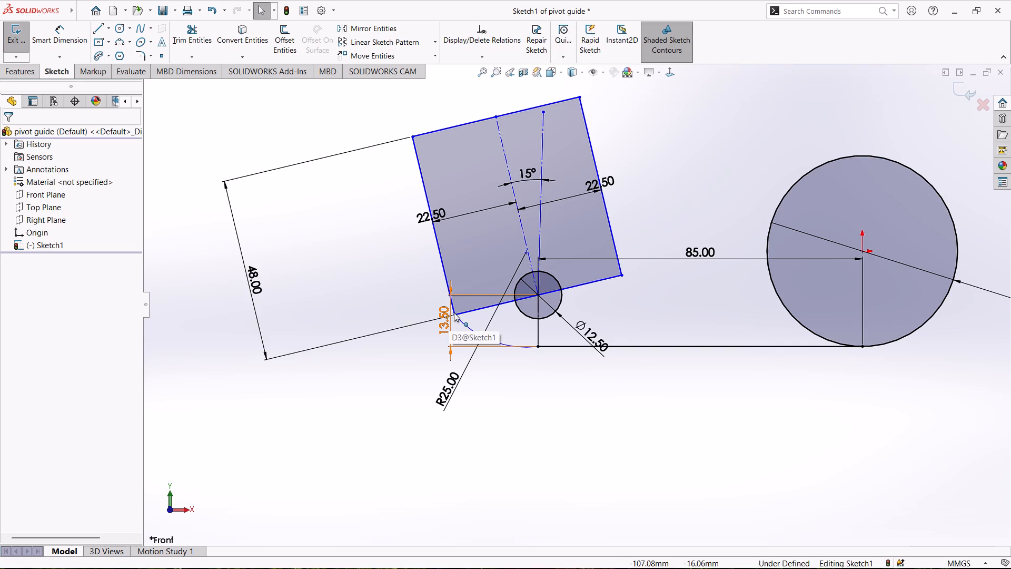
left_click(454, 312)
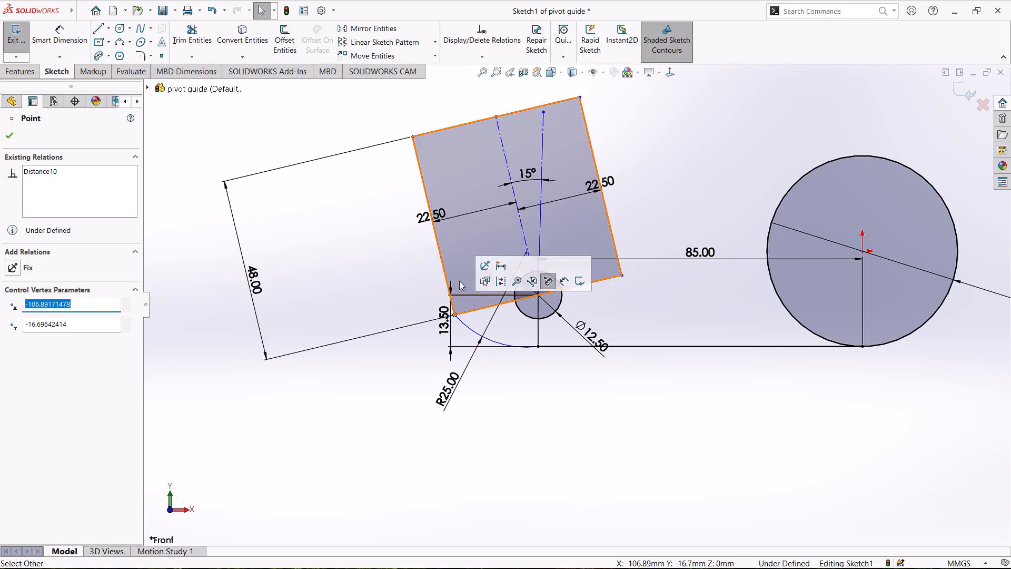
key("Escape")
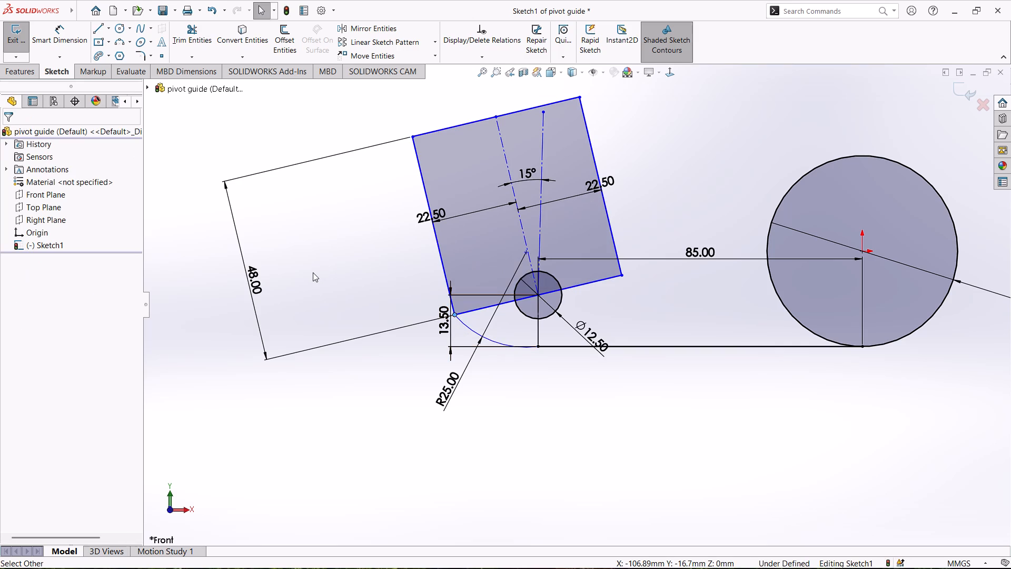
Trim away all segments of the tilted rectangle's bottom edge, including the pieces inside the 12.5 mm circle.
key("t")
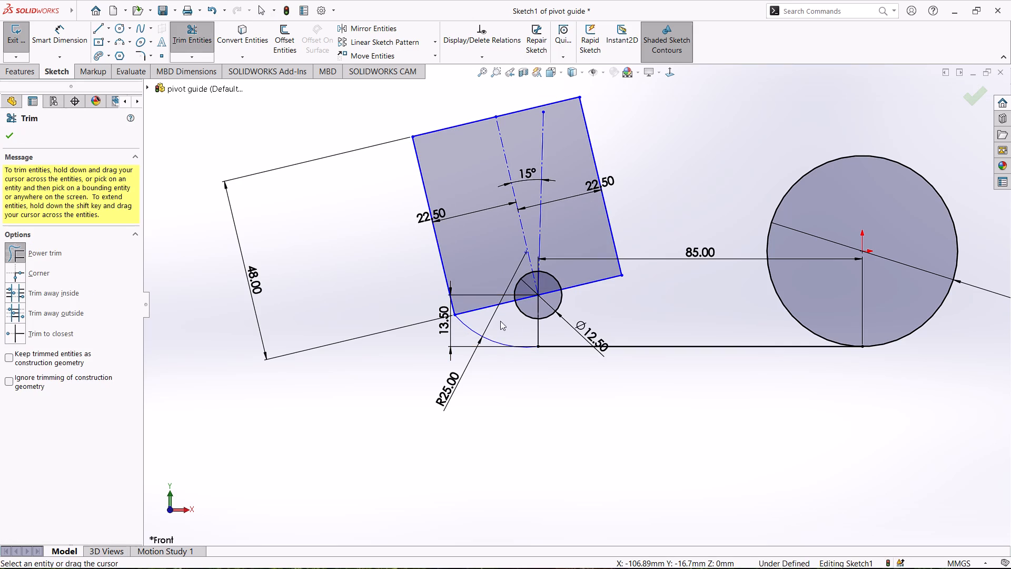
left_click_drag(475, 316, 475, 304)
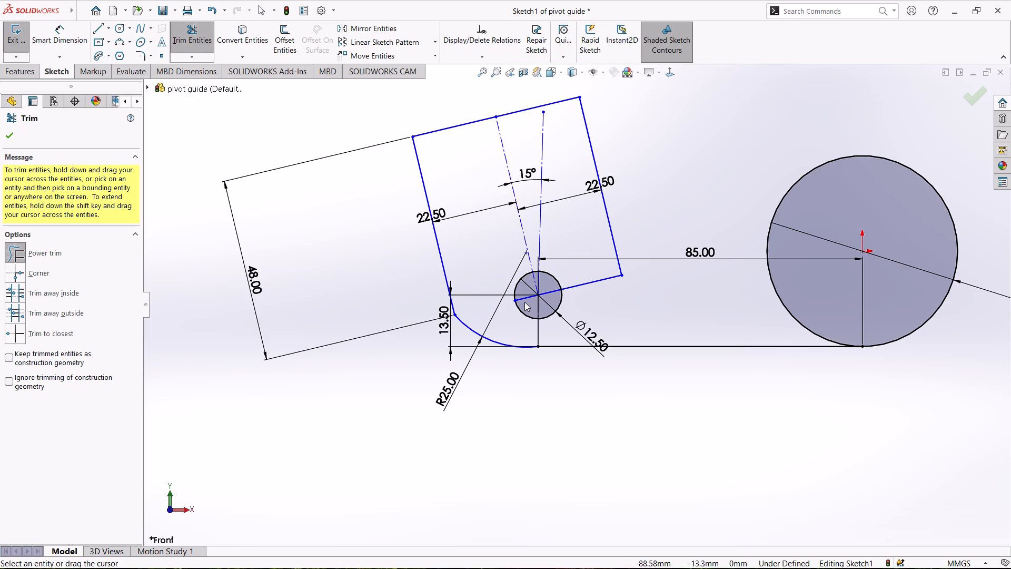
left_click_drag(526, 303, 526, 295)
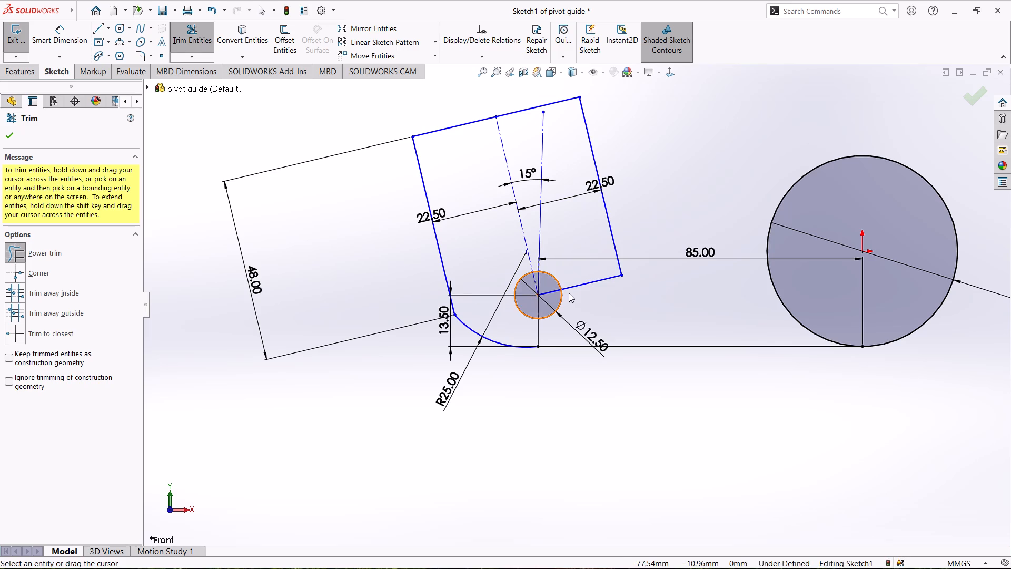
left_click_drag(557, 296, 553, 286)
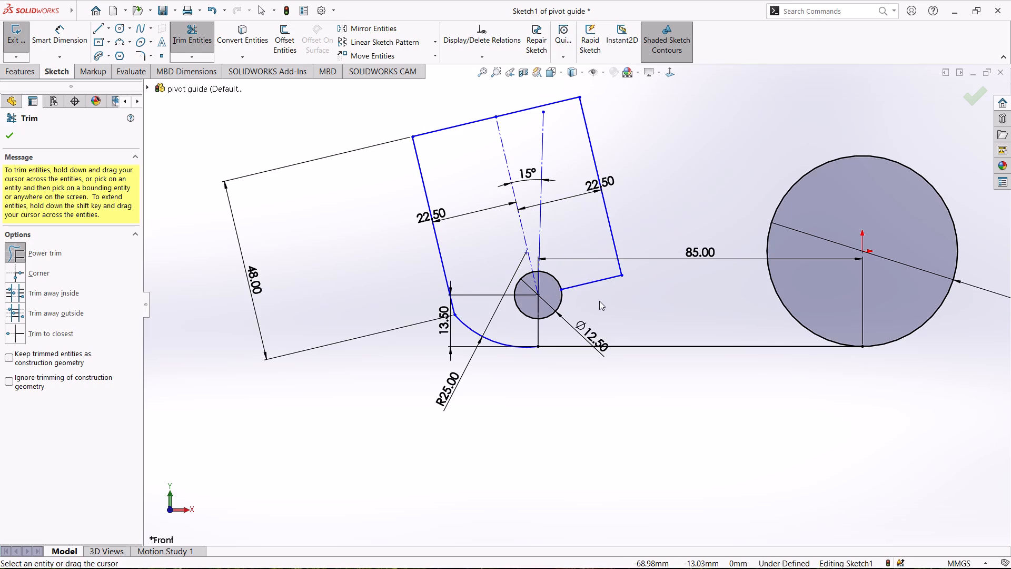
left_click_drag(599, 301, 599, 276)
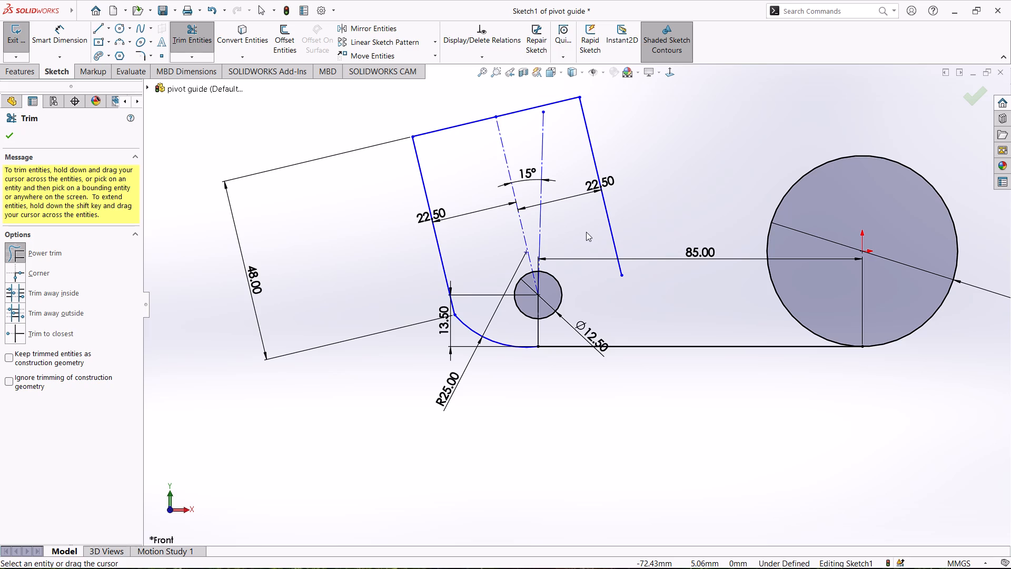
key("Escape")
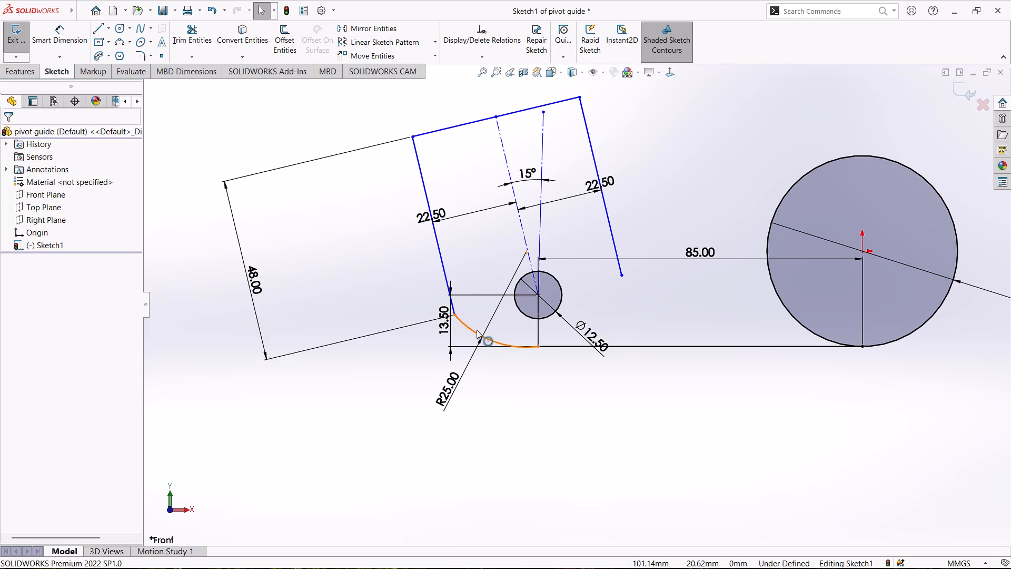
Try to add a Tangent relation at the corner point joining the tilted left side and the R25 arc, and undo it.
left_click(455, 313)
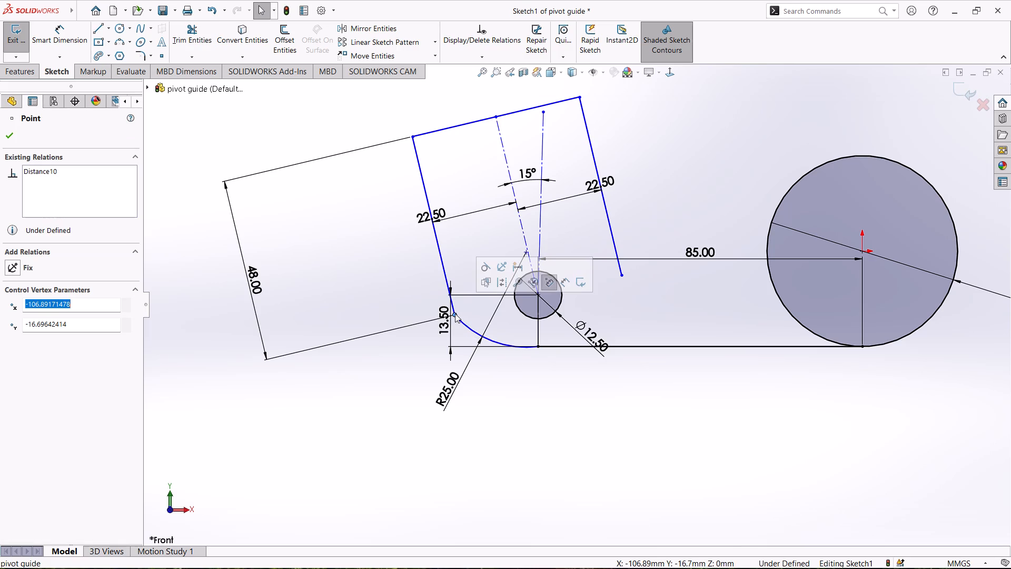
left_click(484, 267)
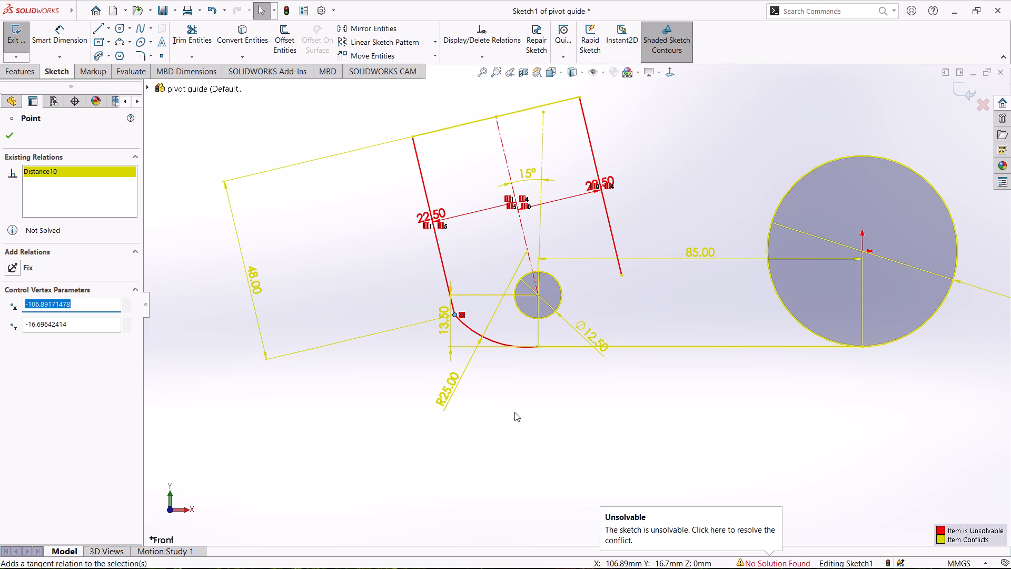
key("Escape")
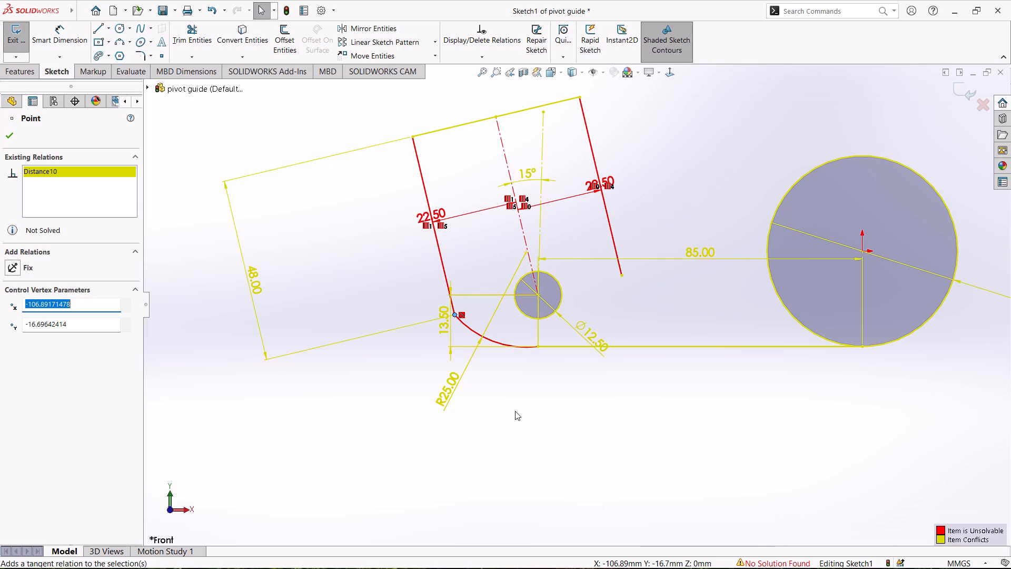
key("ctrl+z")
Delete the Distance10 relation (the 48 mm dimension) from the corner point joining the tilted left side and the arc.
scroll(524, 374, "down", 2)
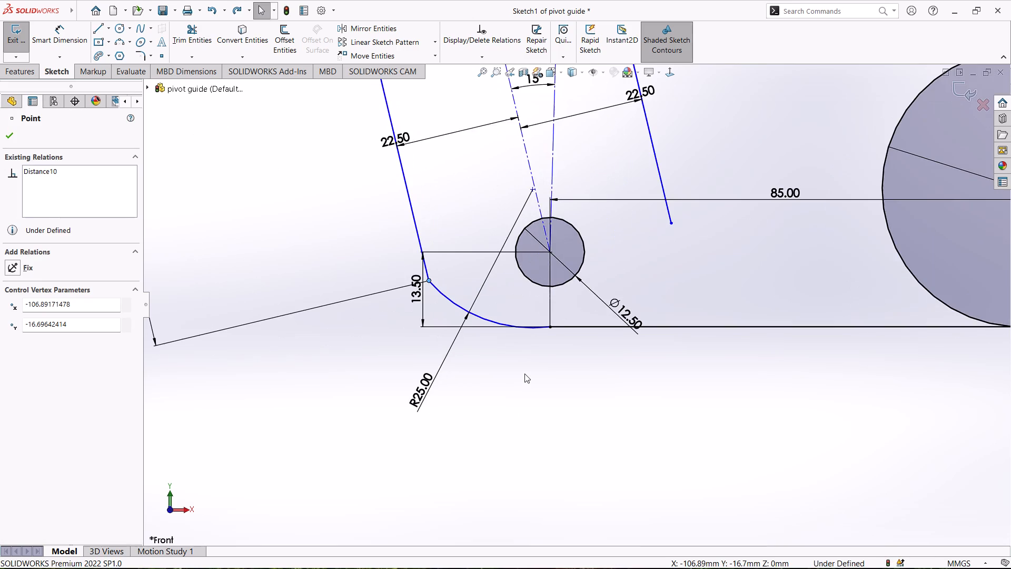
scroll(524, 374, "up", 4)
scroll(551, 310, "down", 5)
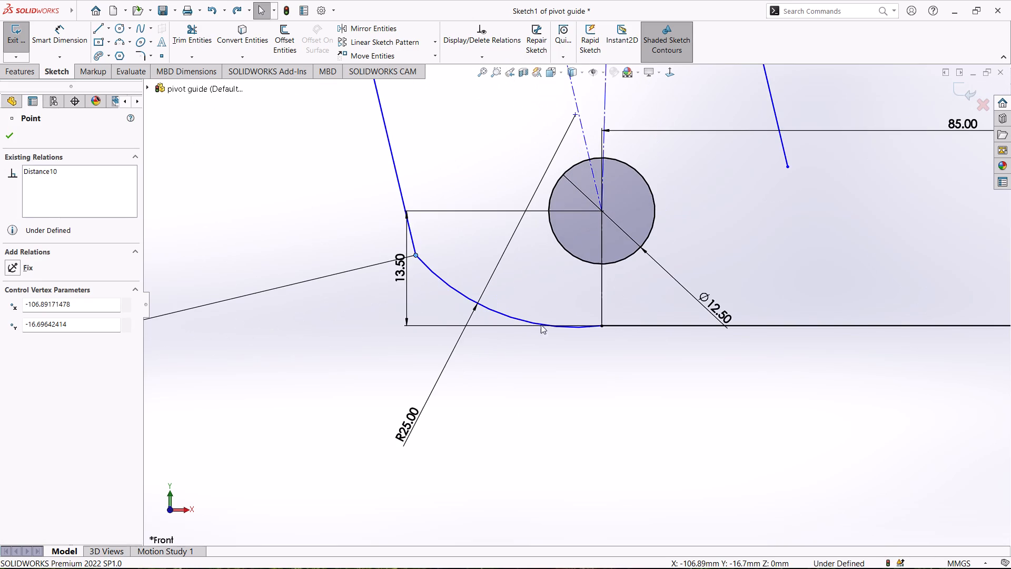
left_click(416, 256)
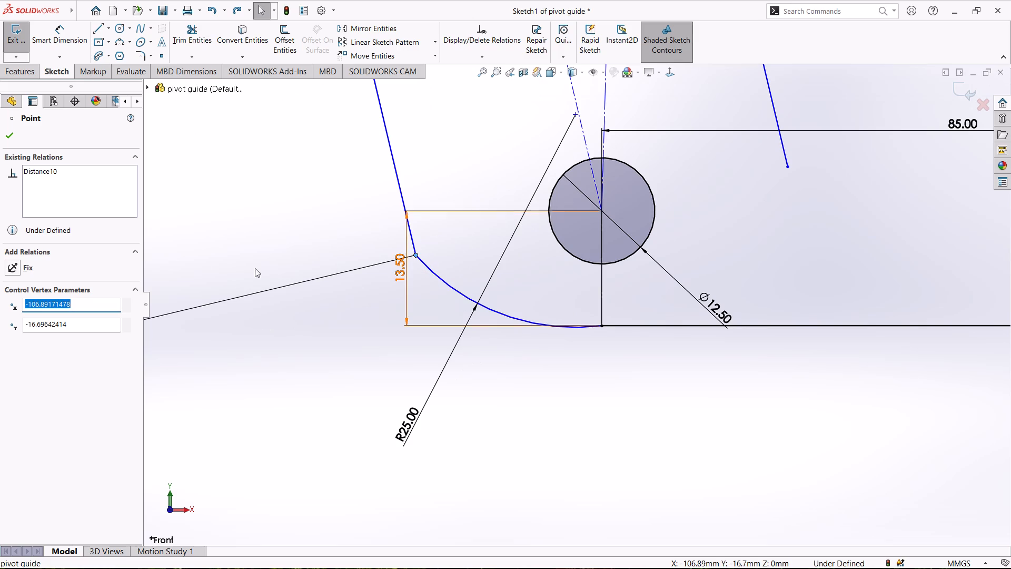
left_click_drag(63, 166, 43, 166)
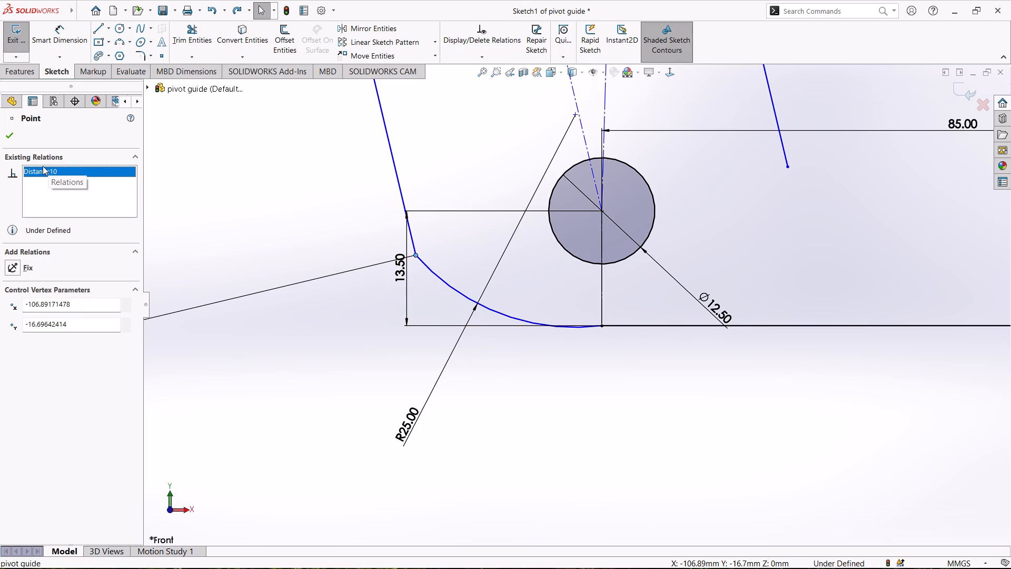
left_click_drag(43, 166, 43, 166)
right_click(42, 166)
right_click(39, 170)
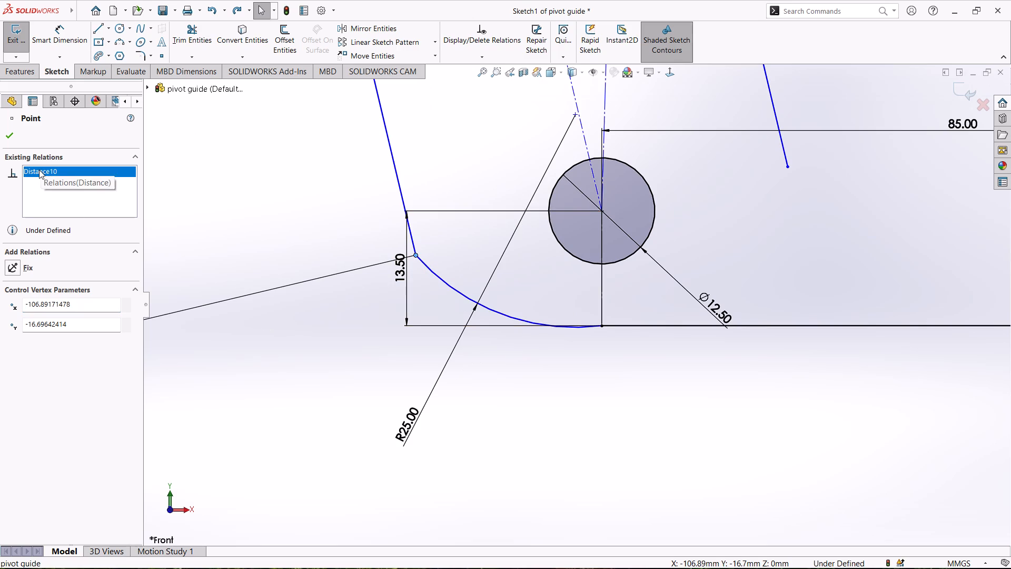
left_click(66, 175)
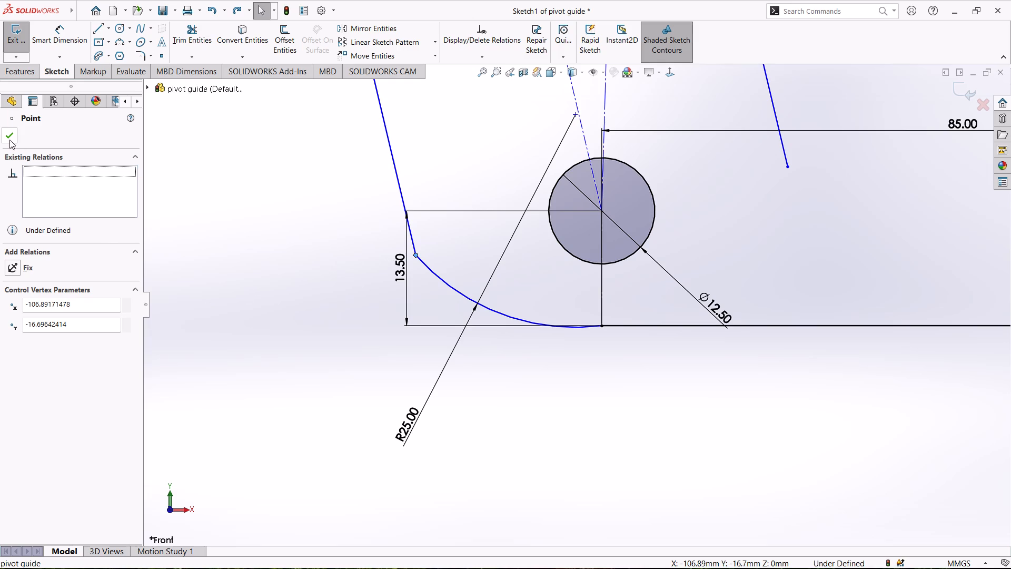
left_click(9, 140)
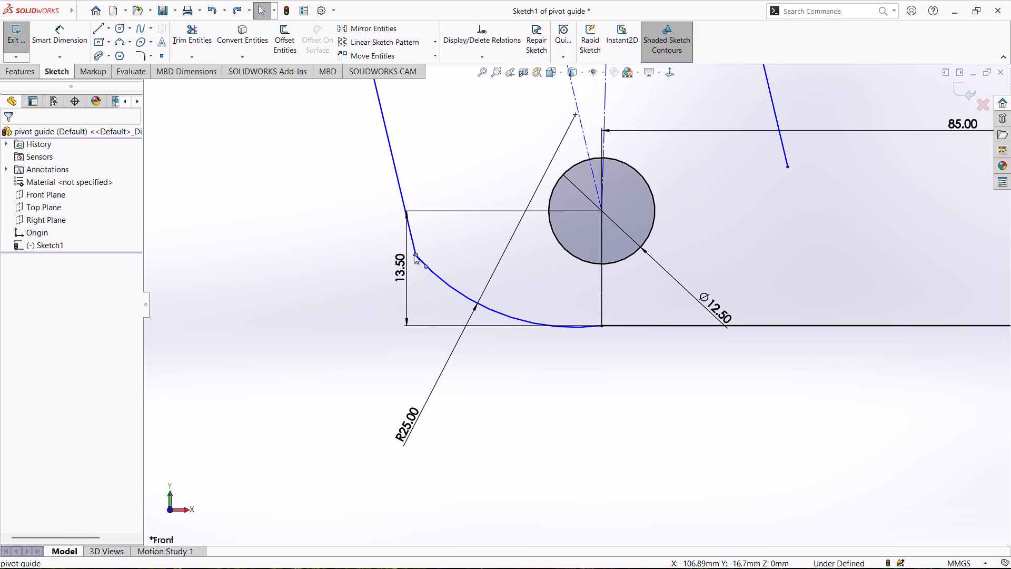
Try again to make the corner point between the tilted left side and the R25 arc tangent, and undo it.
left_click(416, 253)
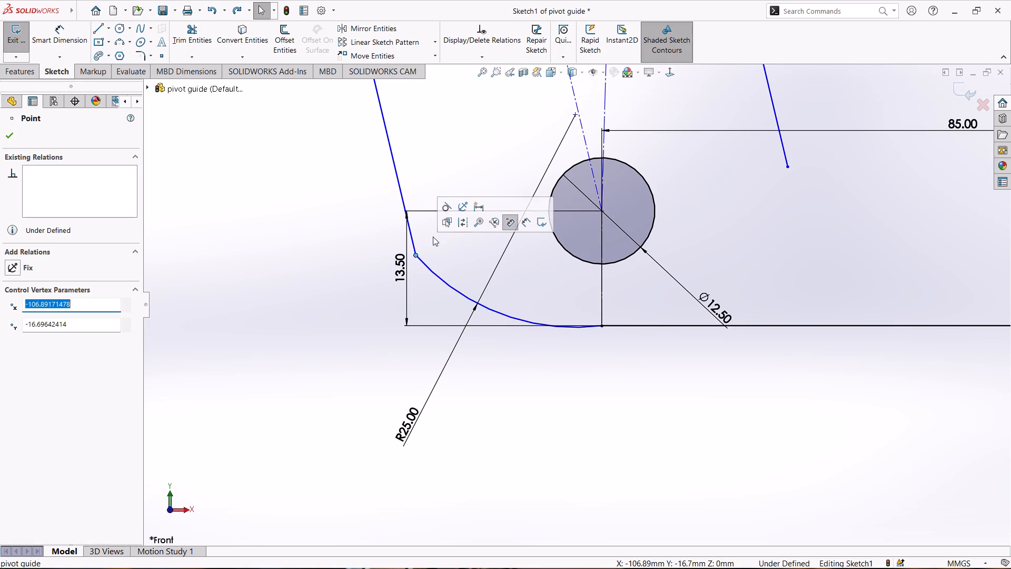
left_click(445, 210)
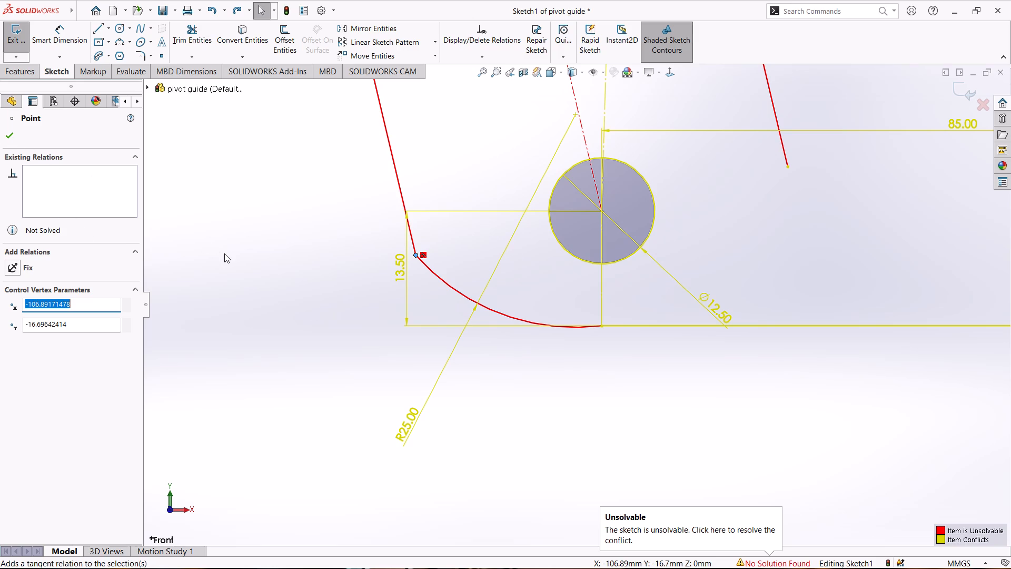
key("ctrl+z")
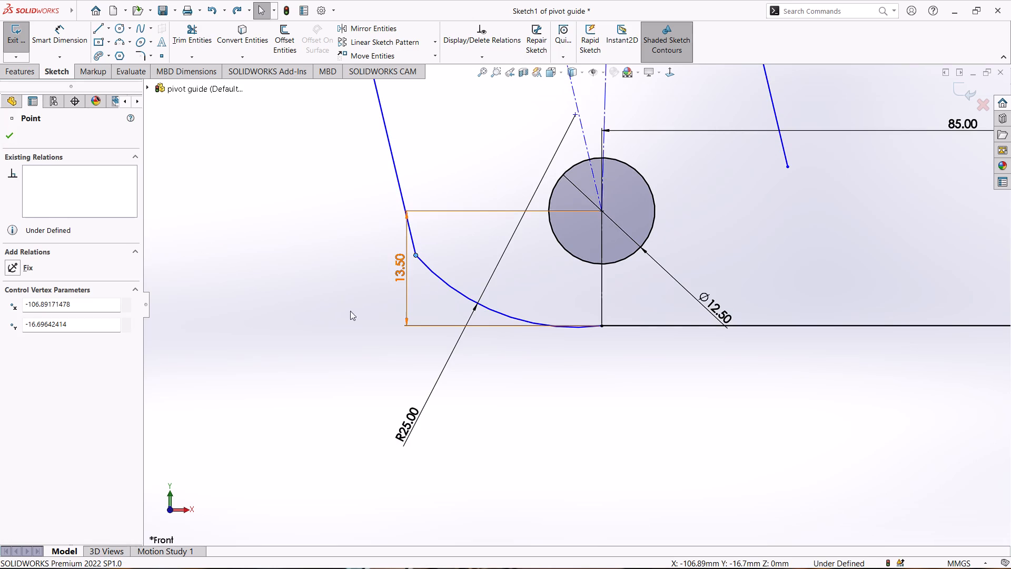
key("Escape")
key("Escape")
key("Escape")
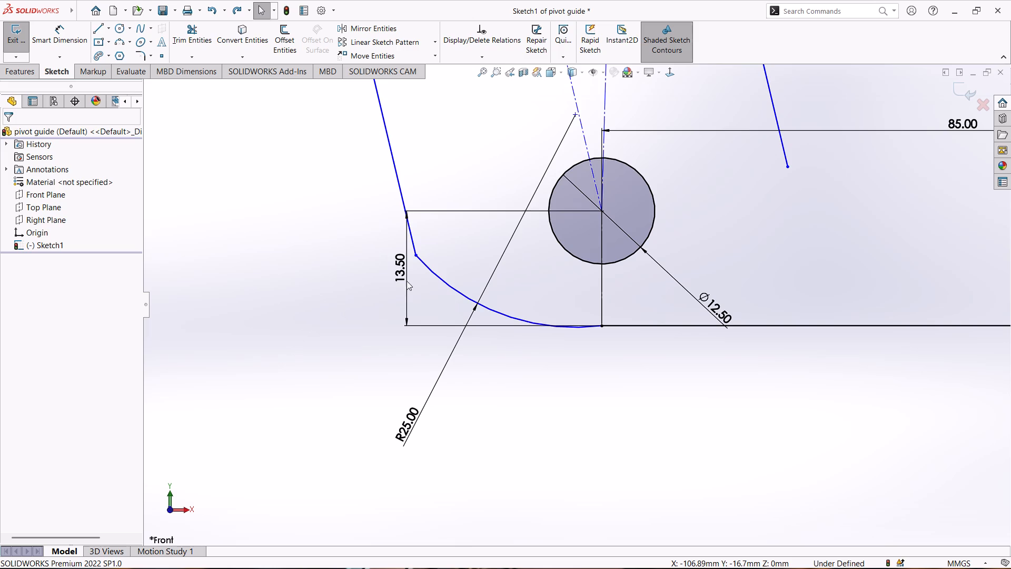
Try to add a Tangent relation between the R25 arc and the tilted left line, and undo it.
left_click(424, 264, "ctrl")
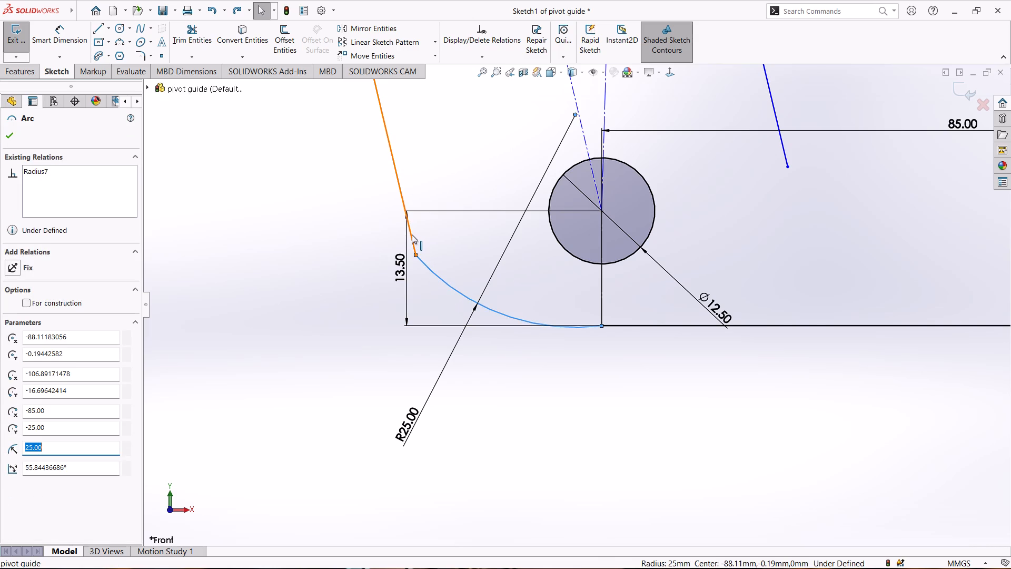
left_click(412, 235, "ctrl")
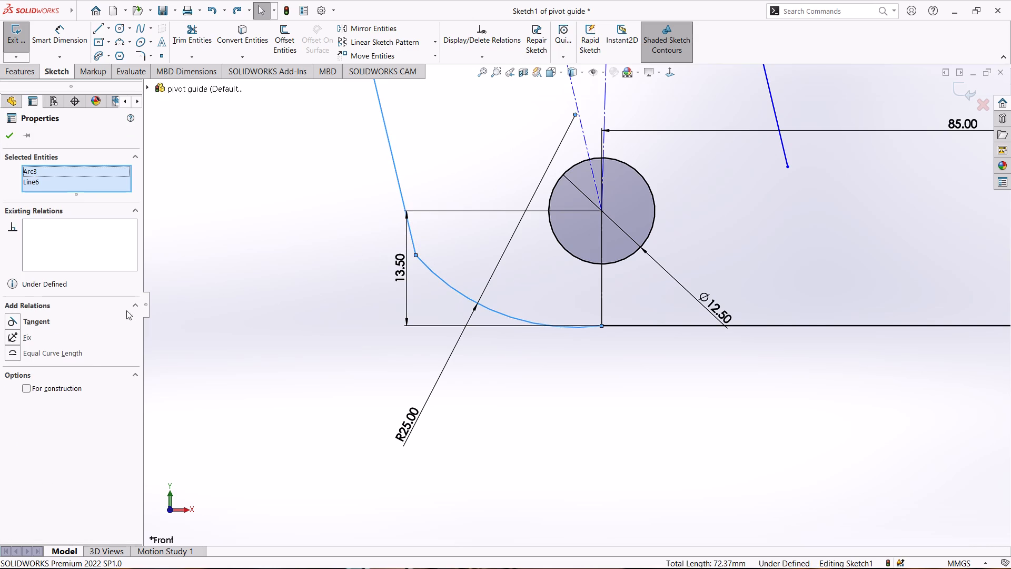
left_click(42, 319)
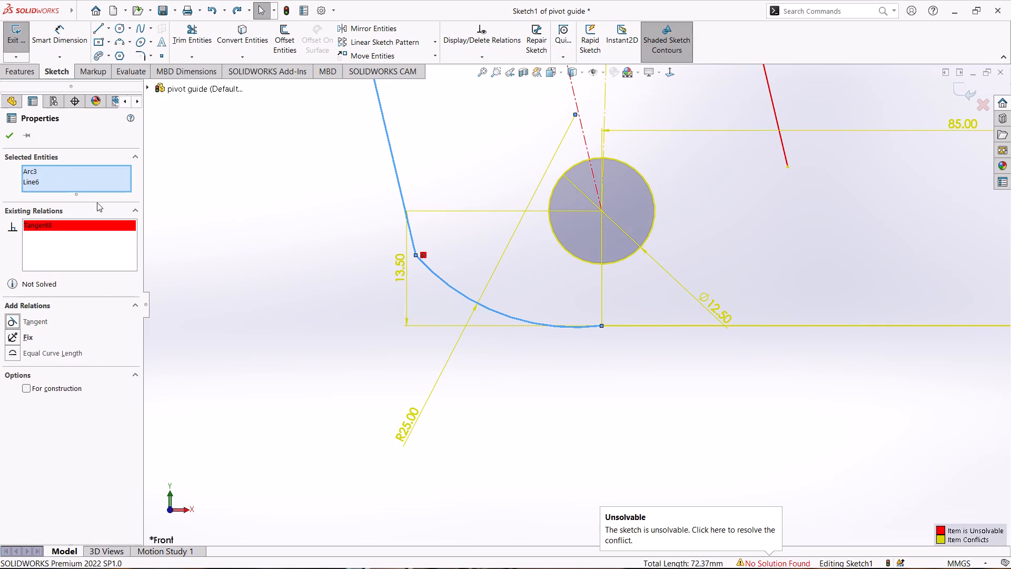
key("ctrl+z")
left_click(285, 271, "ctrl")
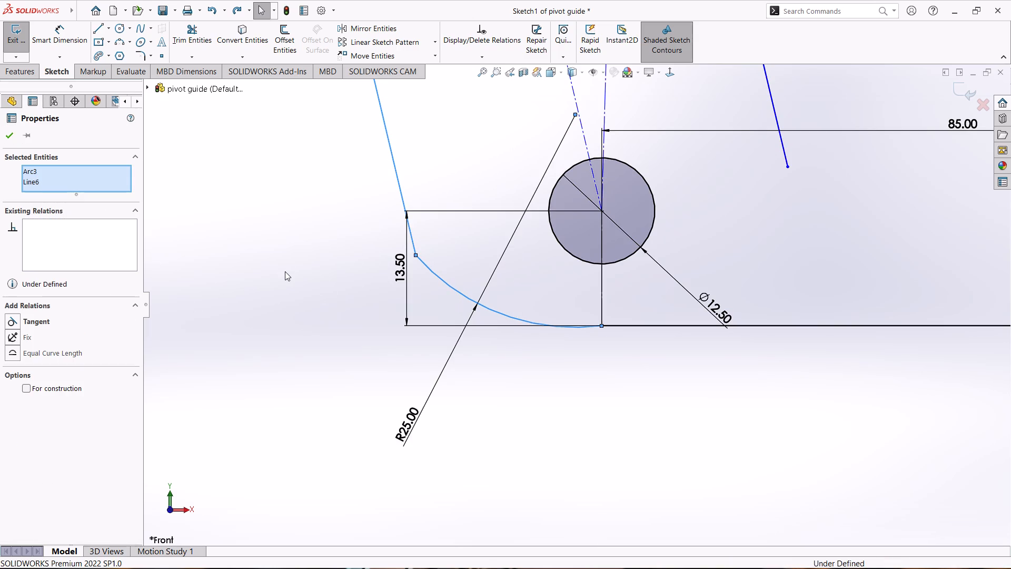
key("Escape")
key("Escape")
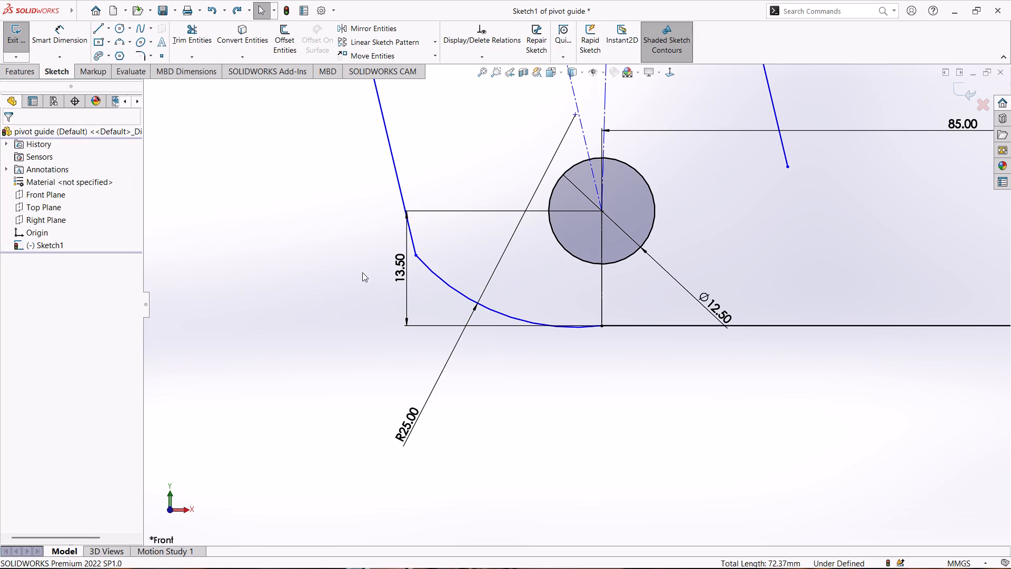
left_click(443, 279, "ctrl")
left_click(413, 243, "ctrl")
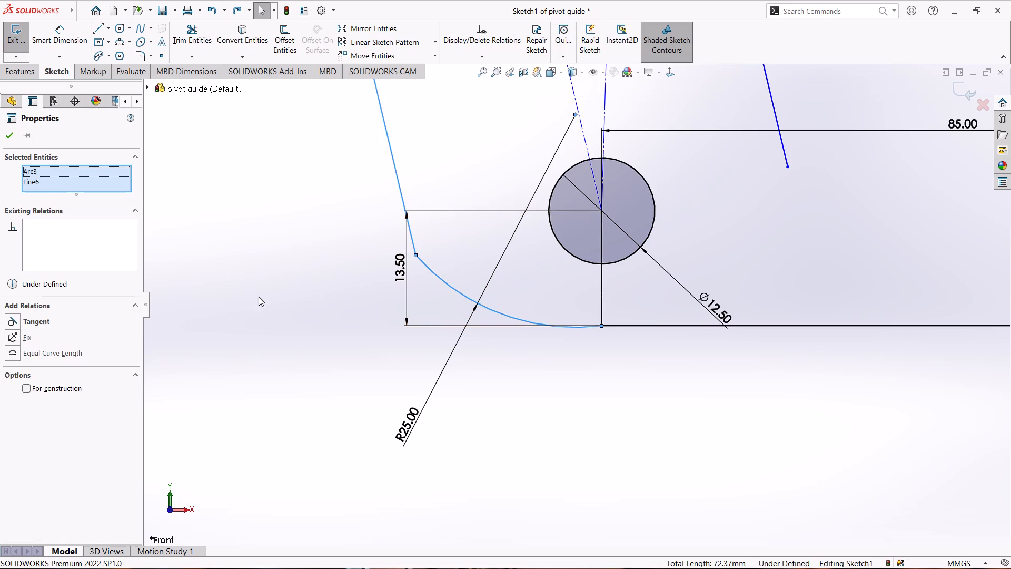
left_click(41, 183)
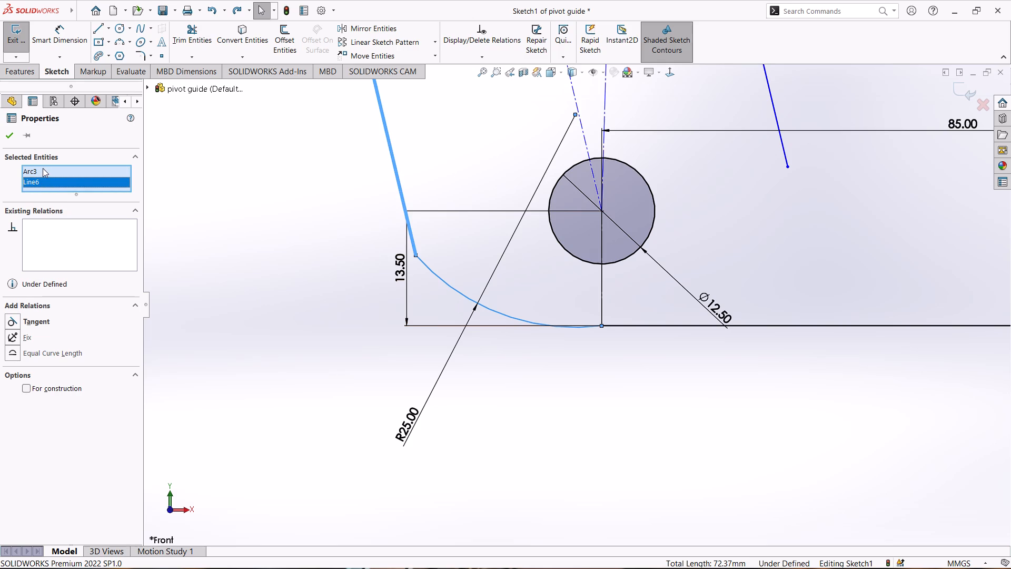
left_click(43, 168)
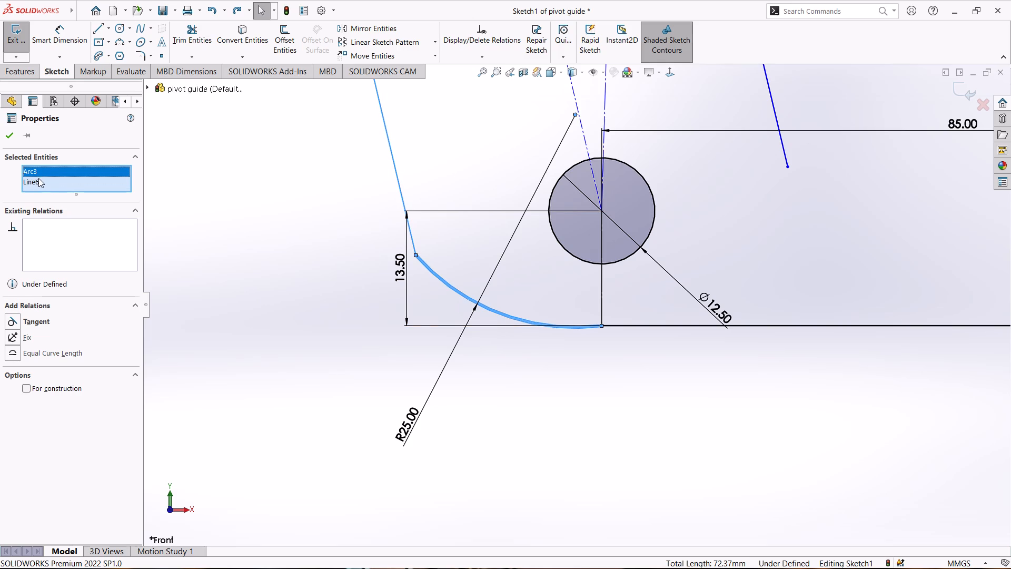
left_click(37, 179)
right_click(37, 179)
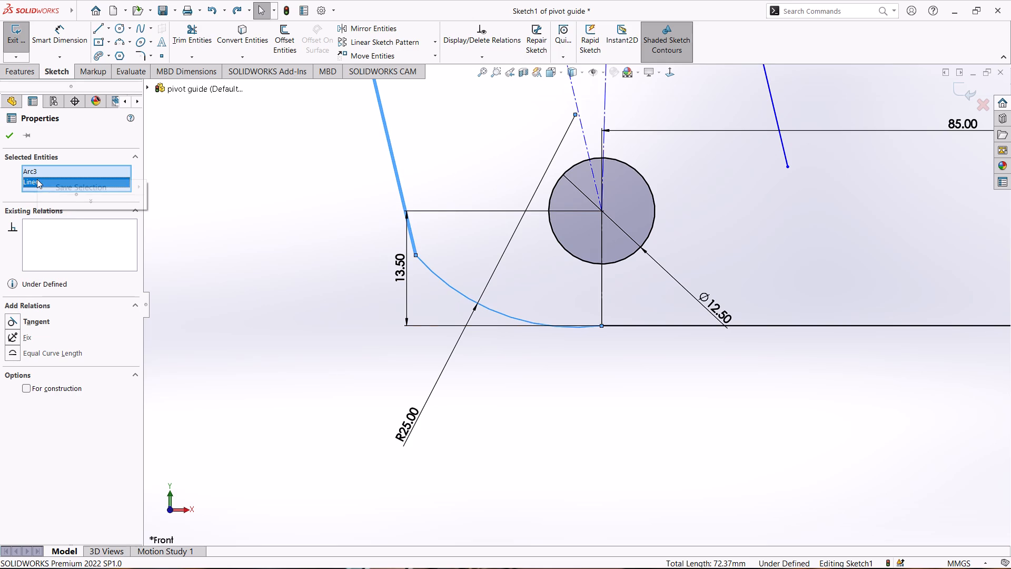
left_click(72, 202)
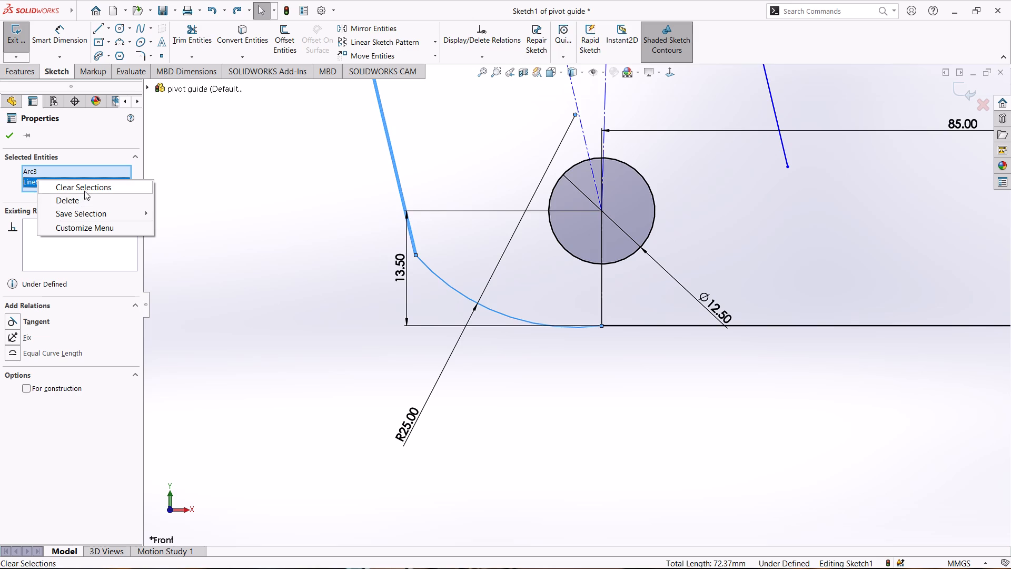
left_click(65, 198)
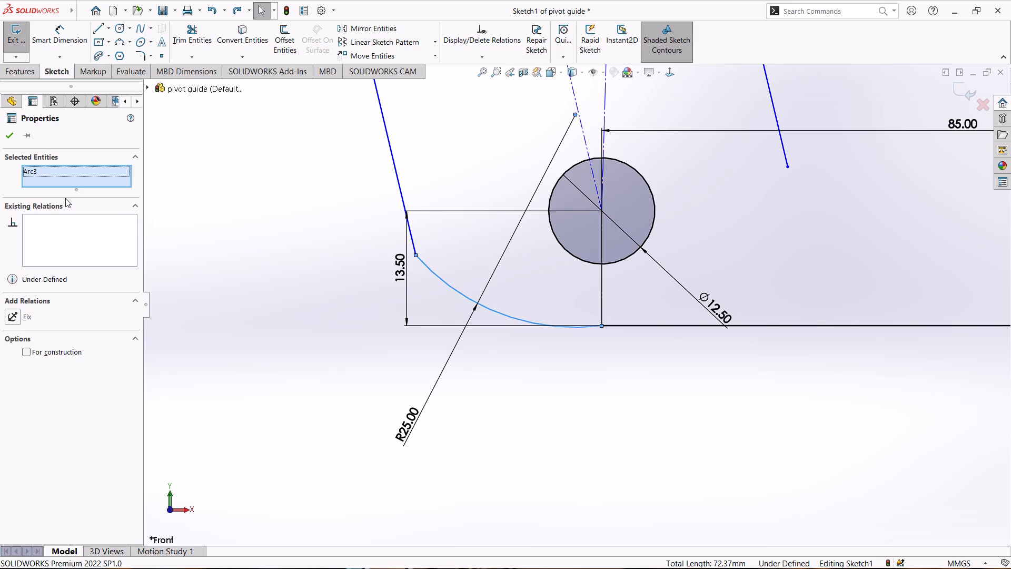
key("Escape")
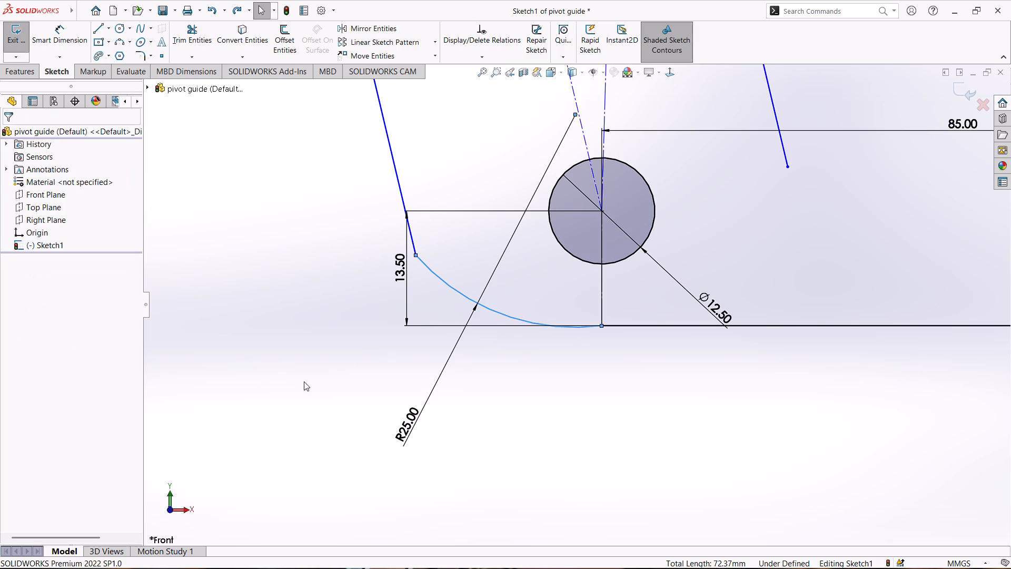
Try again to add a Tangent relation between the R25 arc and the tilted left line.
left_click(434, 274, "ctrl")
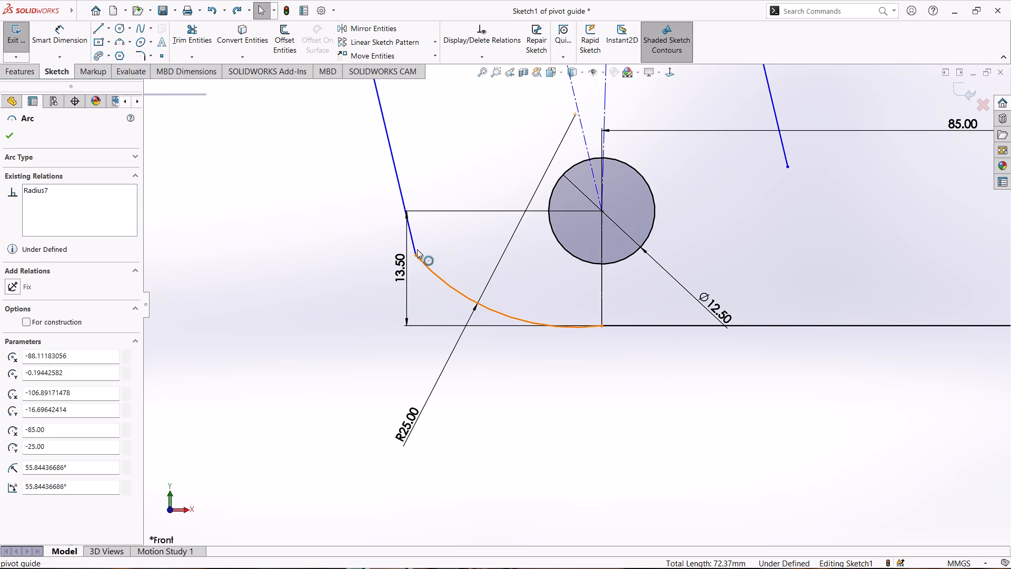
left_click(415, 246, "ctrl")
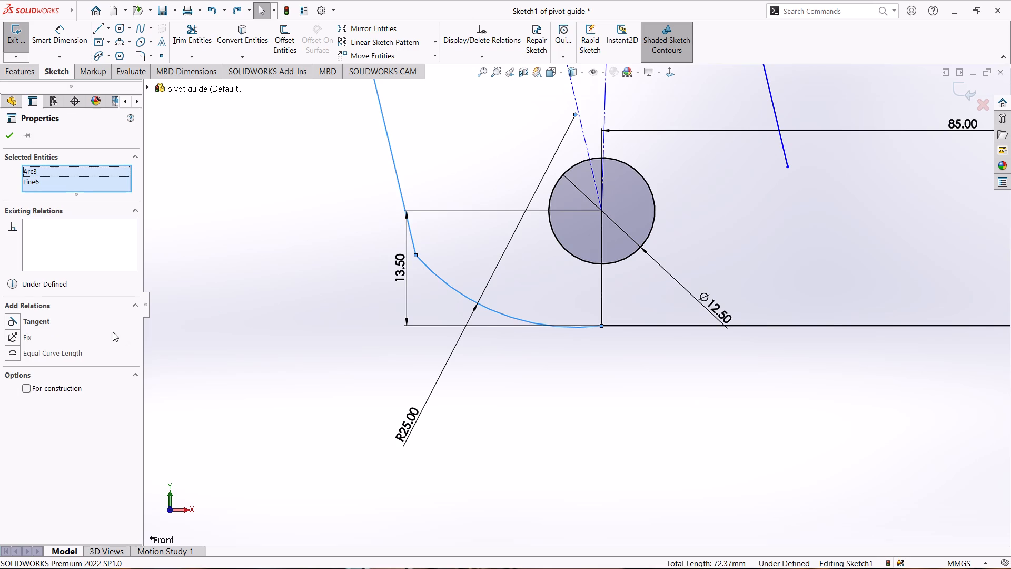
left_click(41, 320)
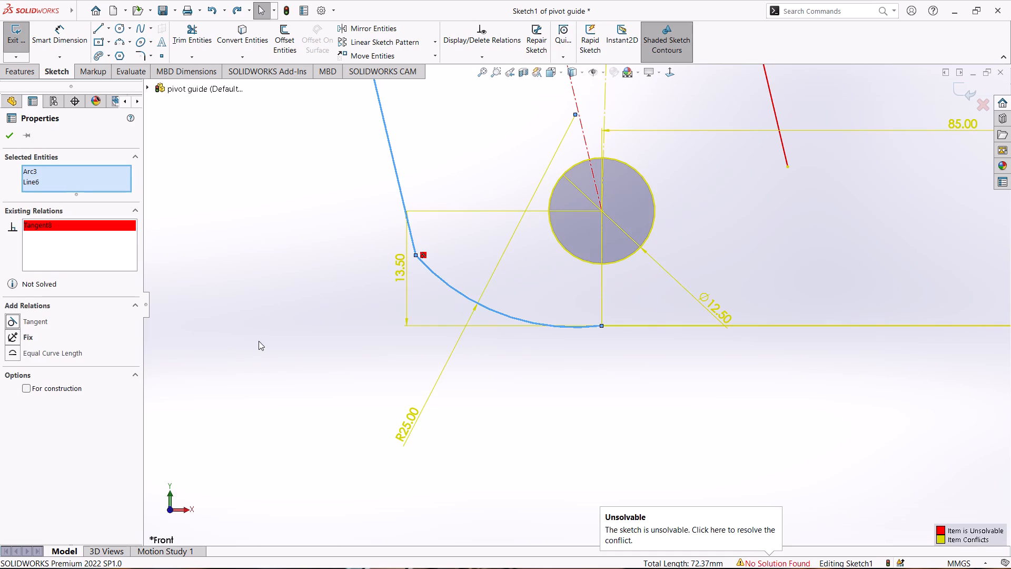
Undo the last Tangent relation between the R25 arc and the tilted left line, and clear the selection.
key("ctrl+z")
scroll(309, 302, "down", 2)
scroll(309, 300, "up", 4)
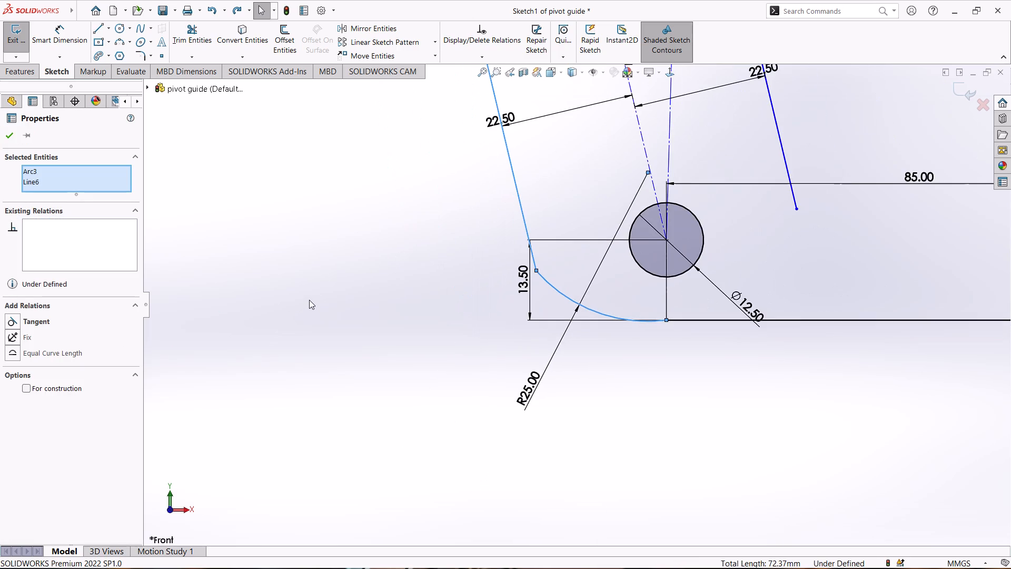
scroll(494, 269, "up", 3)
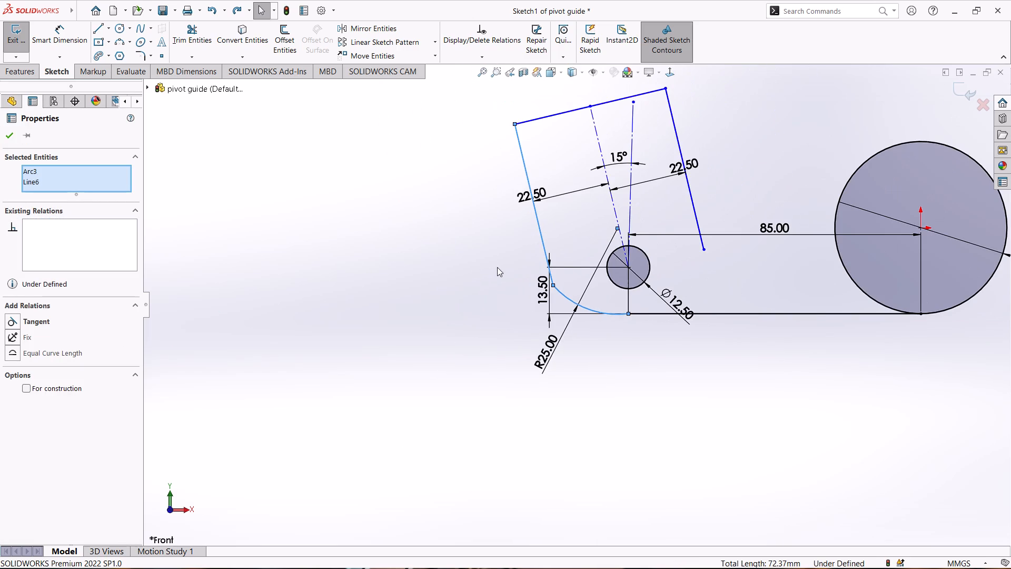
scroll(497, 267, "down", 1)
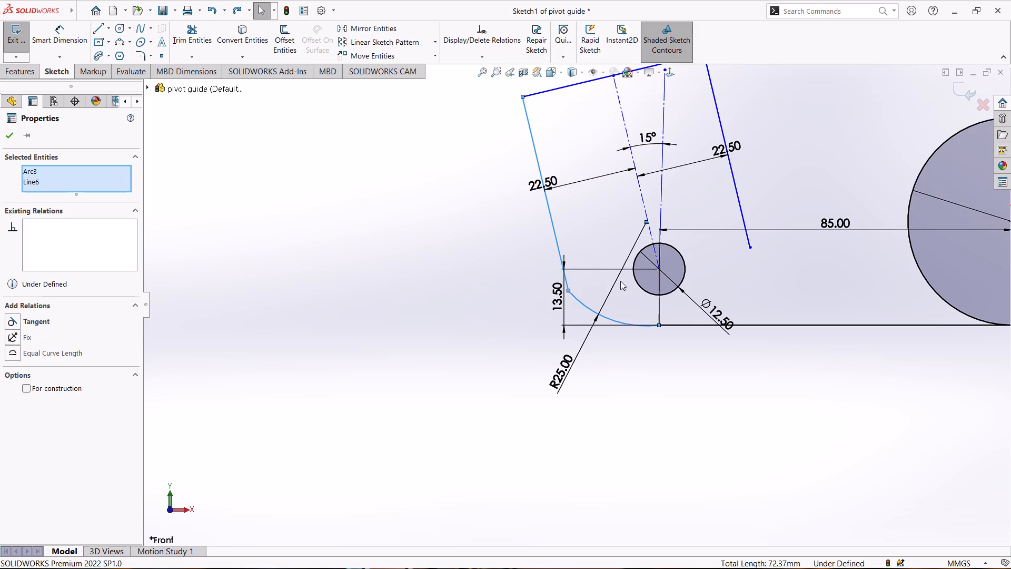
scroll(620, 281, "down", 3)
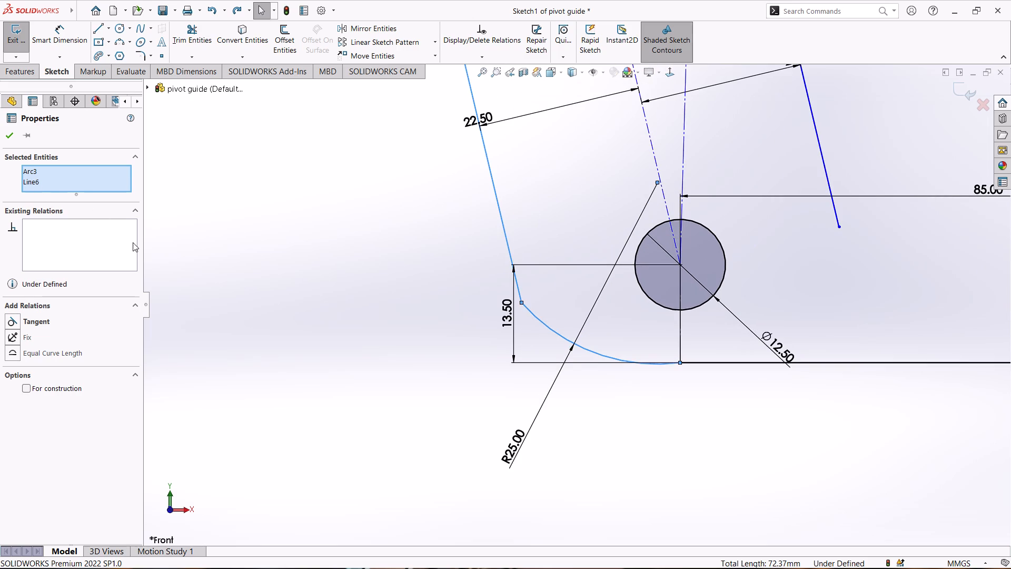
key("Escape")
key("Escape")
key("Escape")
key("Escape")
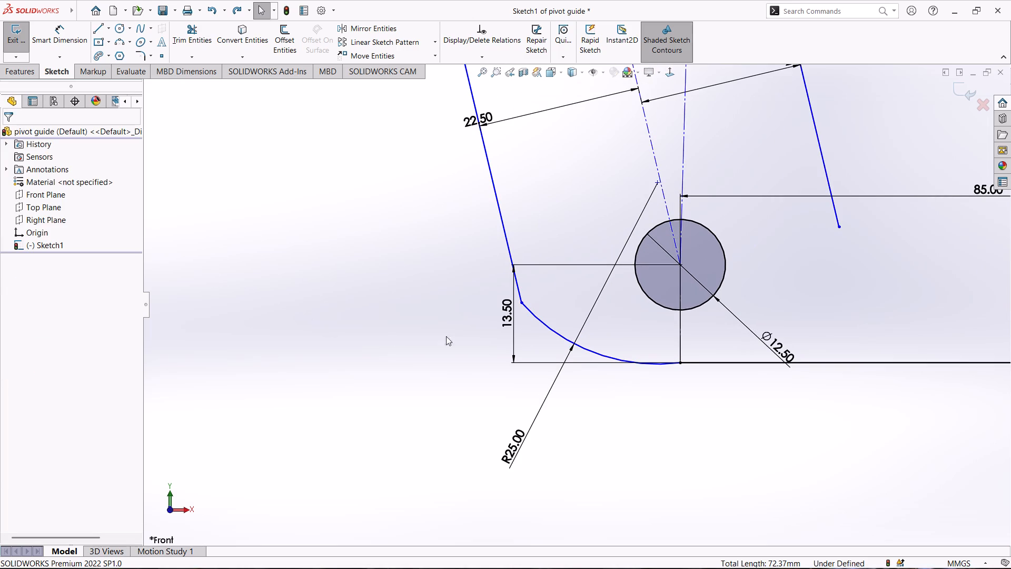
Delete the R25 arc between the tilted left line and the bottom line, together with its radius dimension.
left_click(554, 332)
key("Delete")
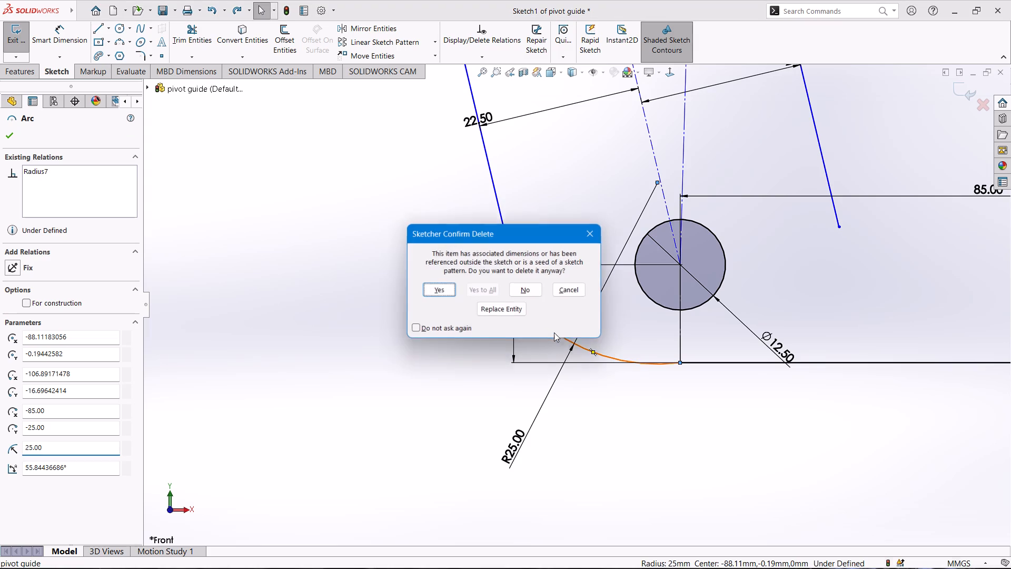
left_click(430, 289)
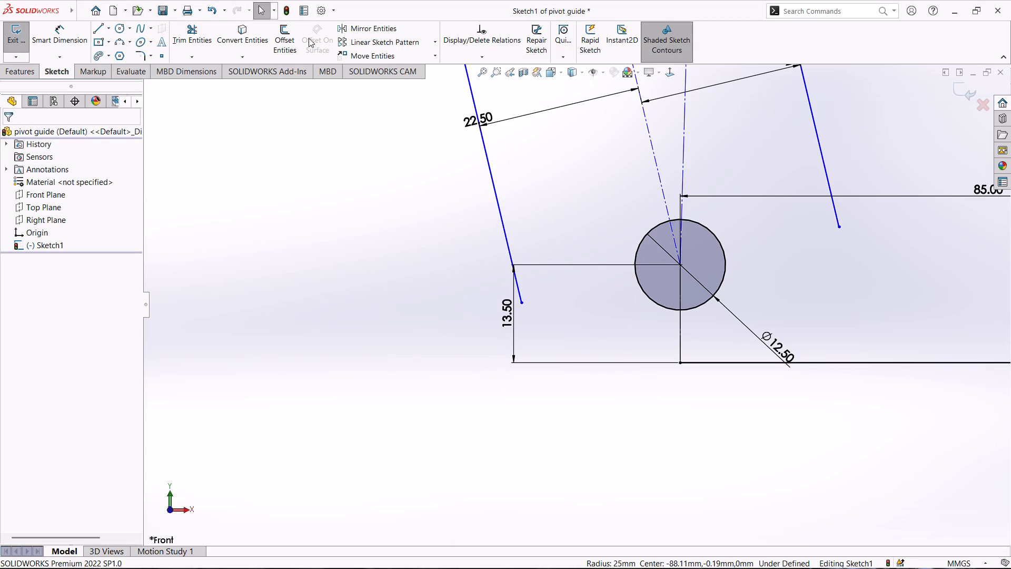
Draw a three-point arc of about 18 mm radius from the bottom line's endpoint below the 12.5 mm circle to beside the tilted left line.
left_click(121, 41)
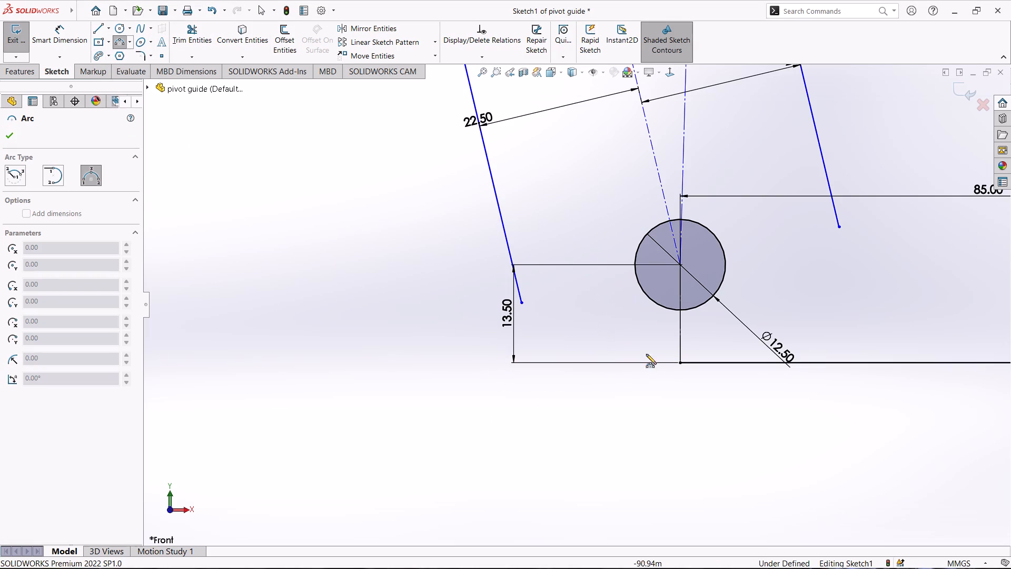
left_click(680, 364)
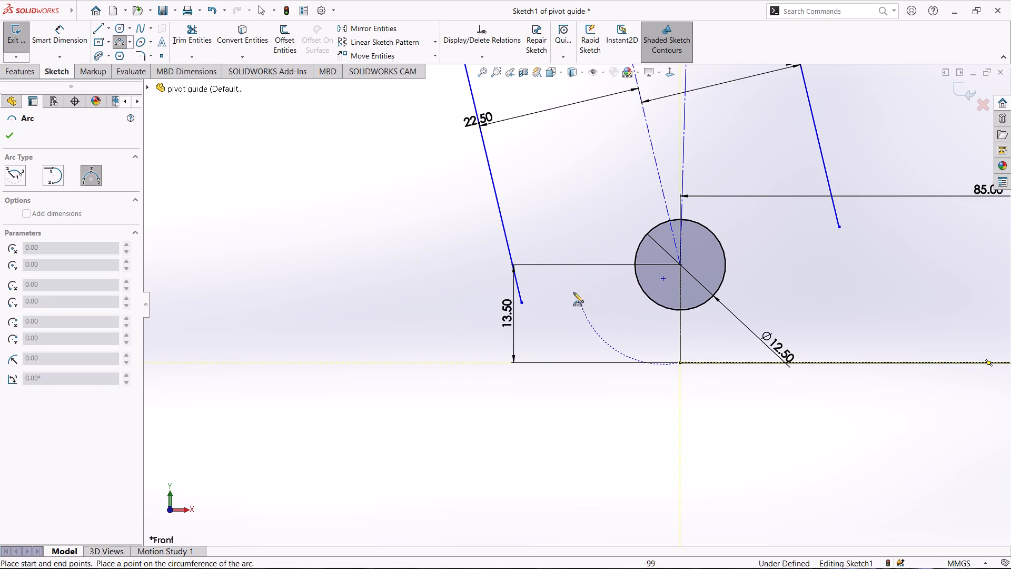
left_click(518, 222)
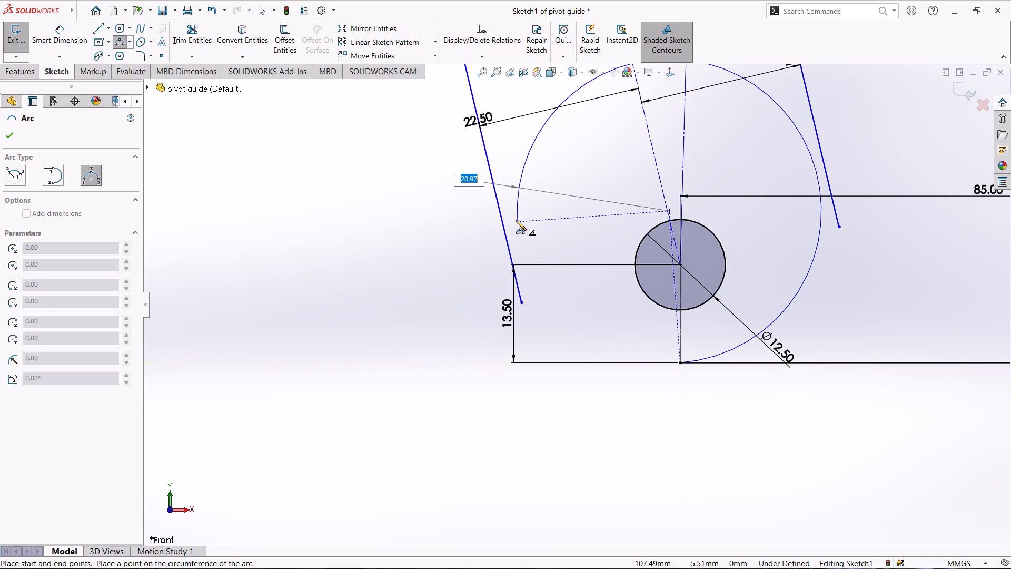
left_click(540, 310)
key("Escape")
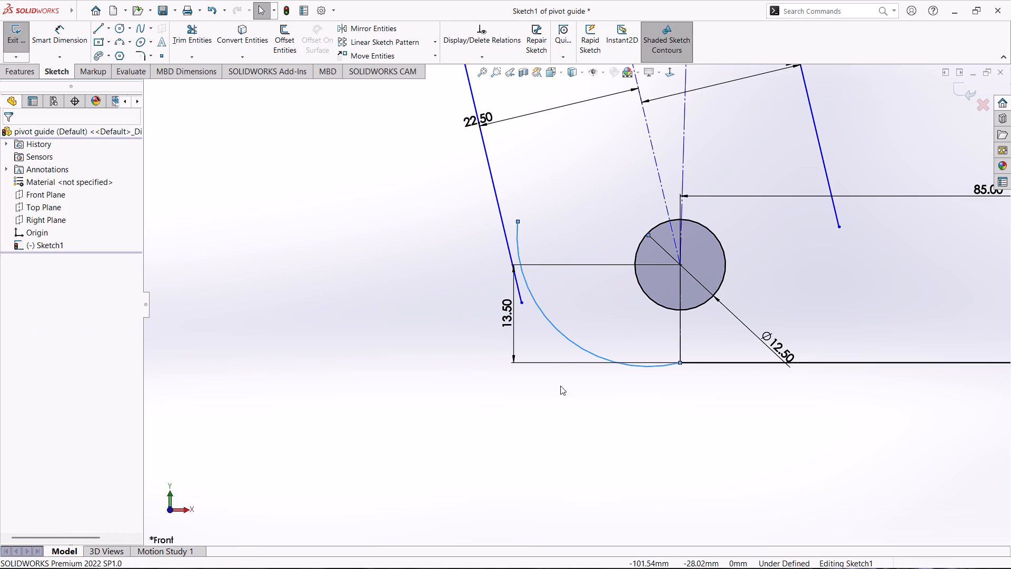
Add a Tangent relation between the new arc and the tilted left line.
left_click(509, 254, "ctrl")
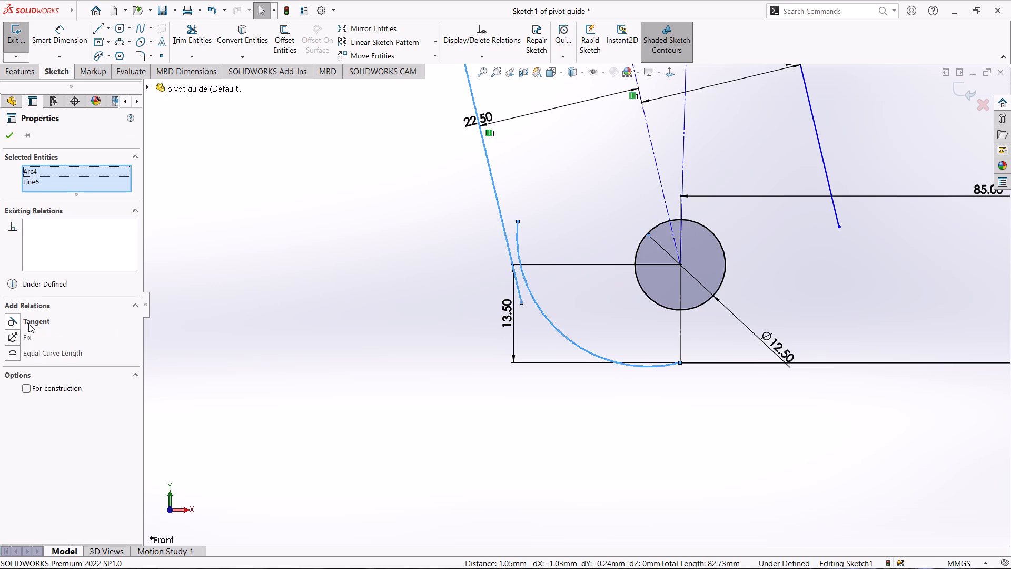
left_click(33, 317)
key("Escape")
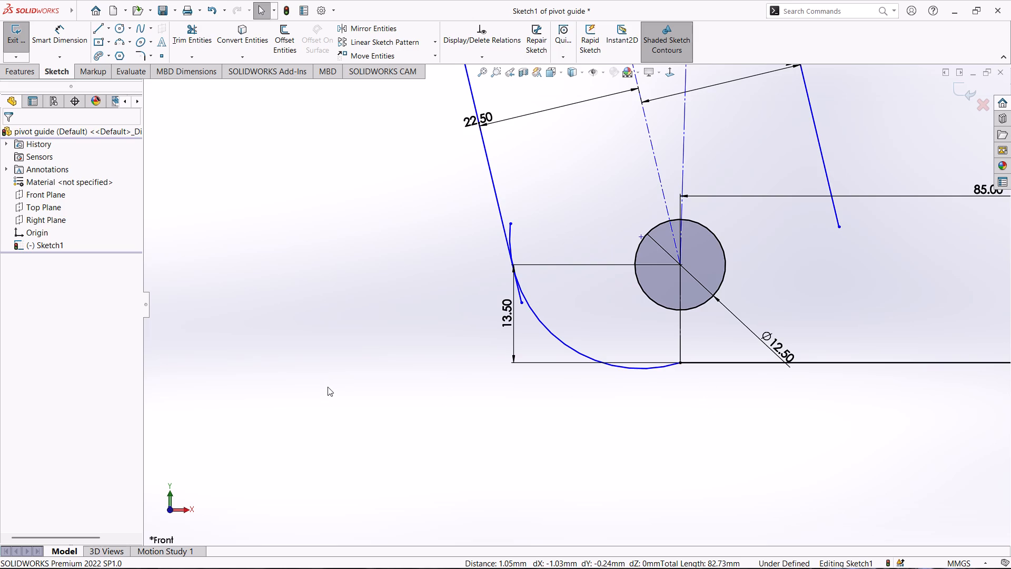
Dimension the new arc's radius as 25 mm.
right_click_drag(327, 383, 327, 287)
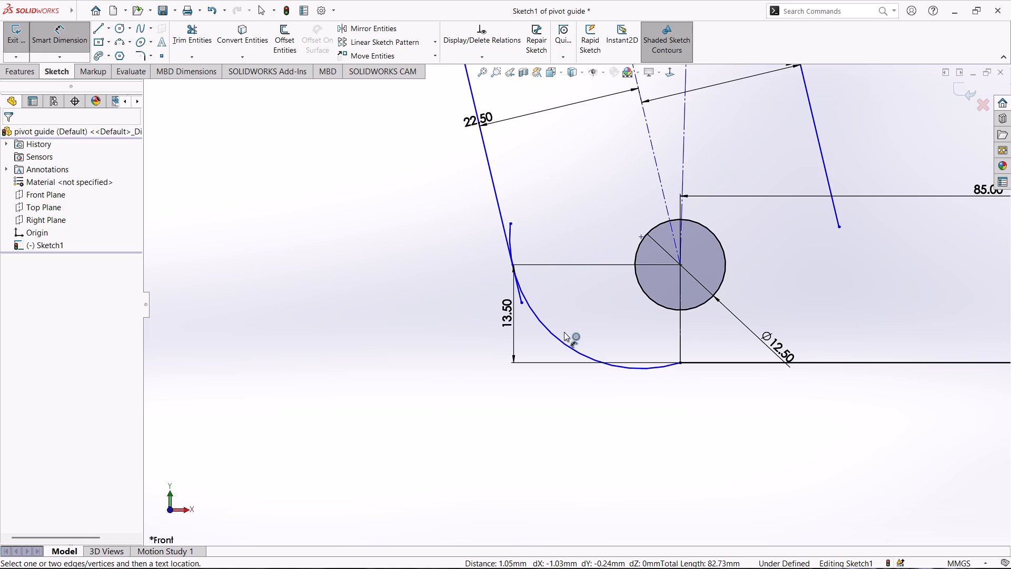
left_click(559, 339)
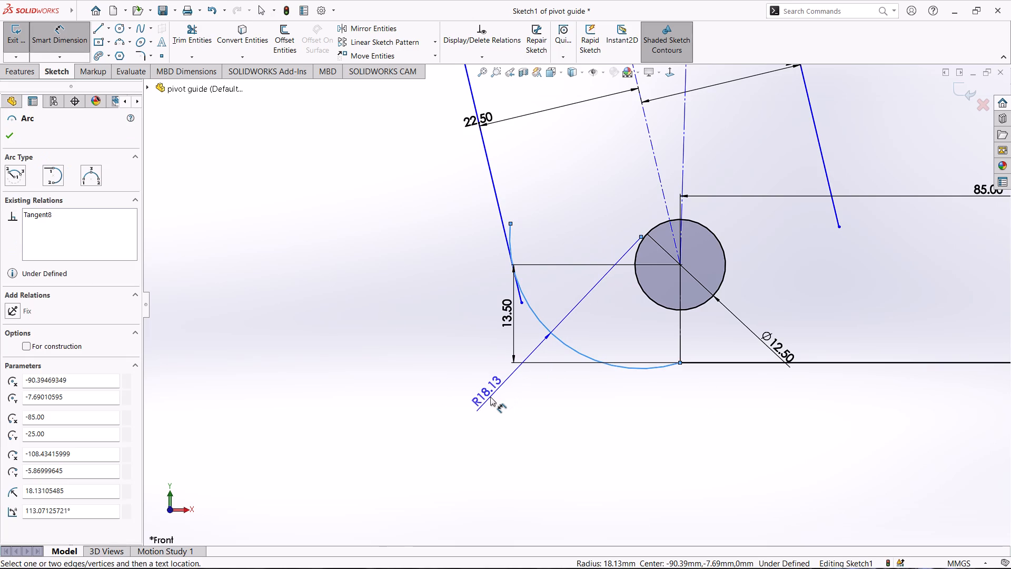
left_click(490, 397)
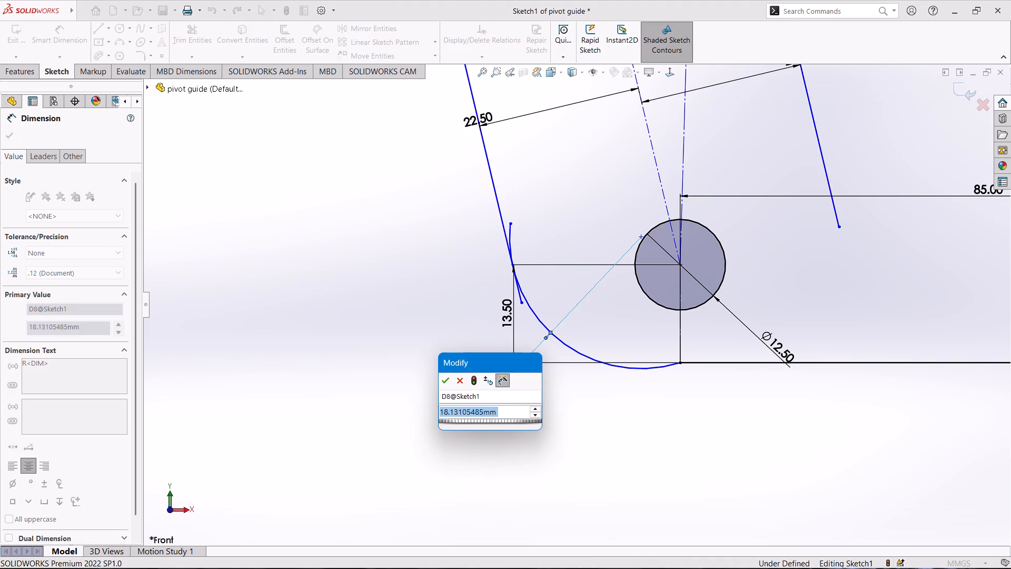
type("25")
key("Return")
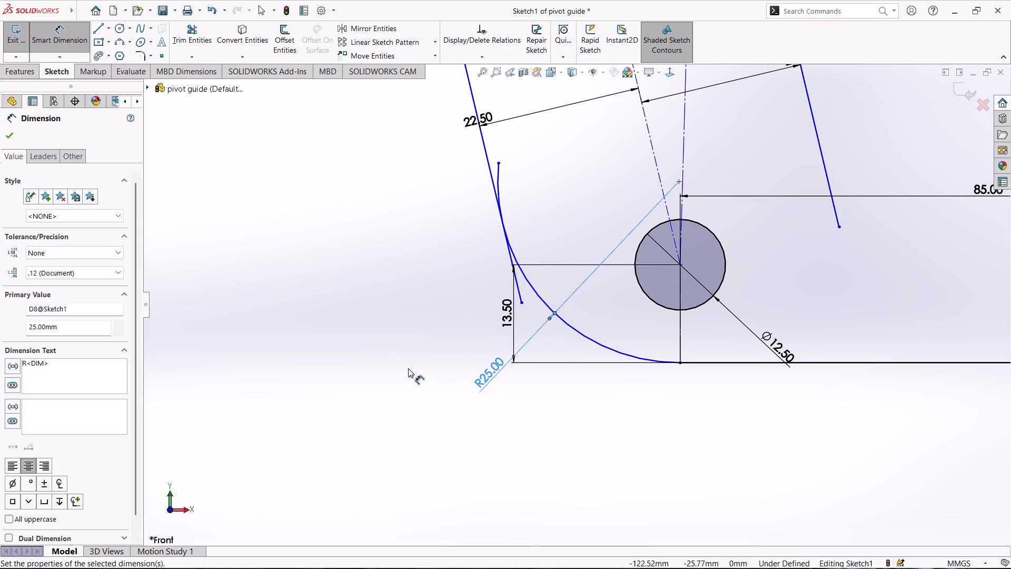
key("Escape")
Power-trim the excess ends of the R25 arc and the tilted left line beyond their tangent point.
key("t")
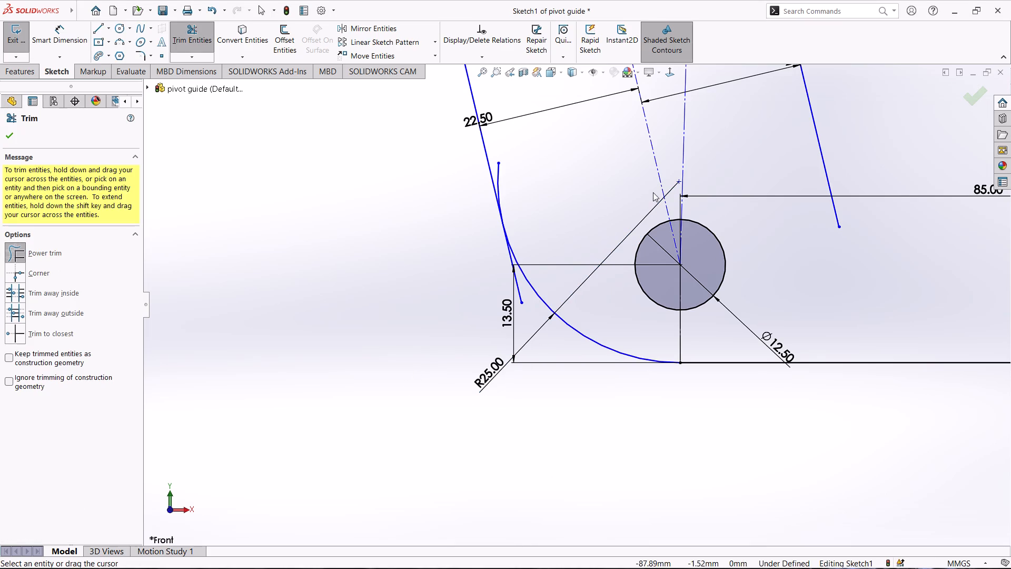
left_click_drag(556, 188, 496, 168)
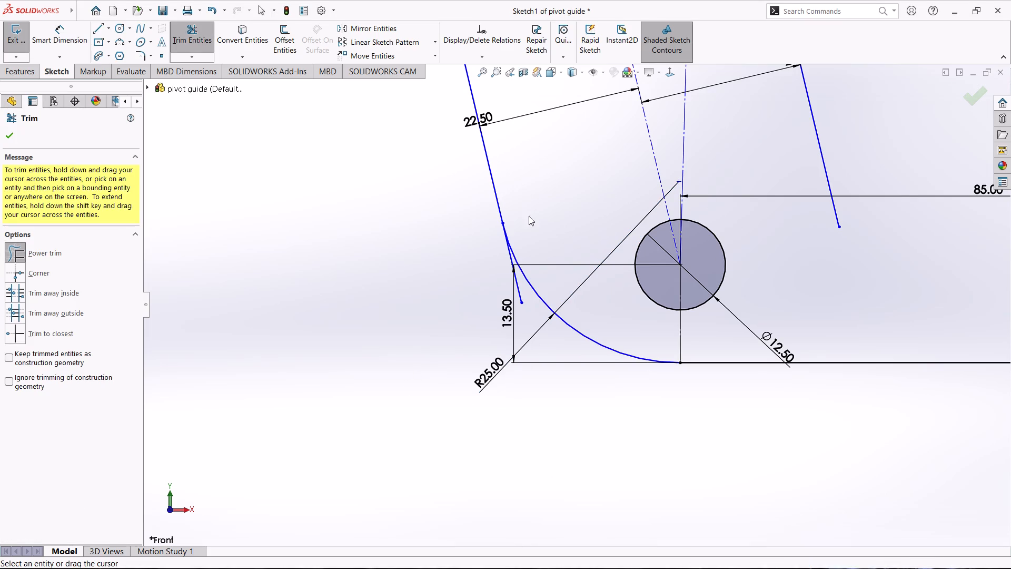
left_click_drag(490, 252, 511, 257)
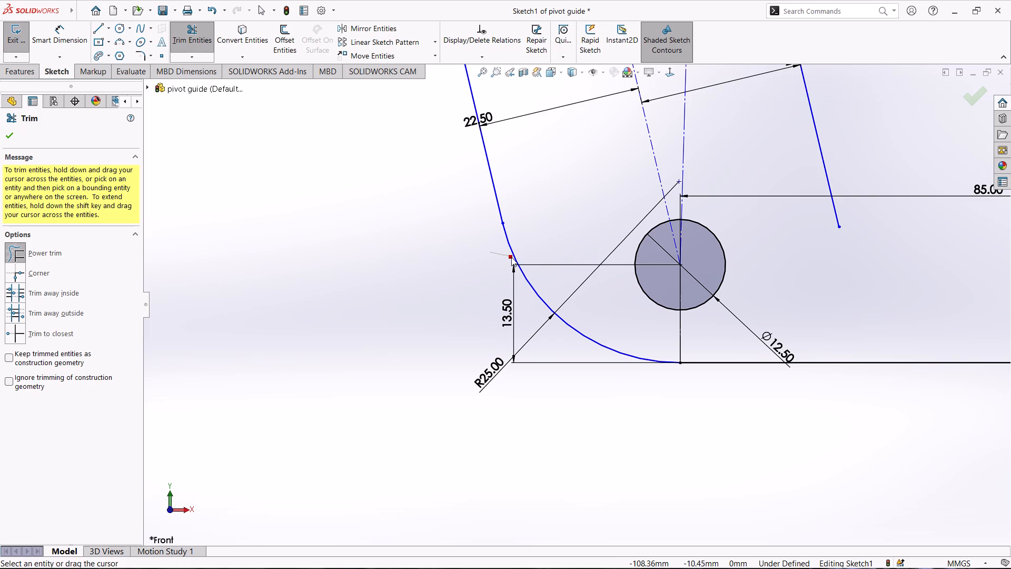
left_click_drag(511, 257, 511, 258)
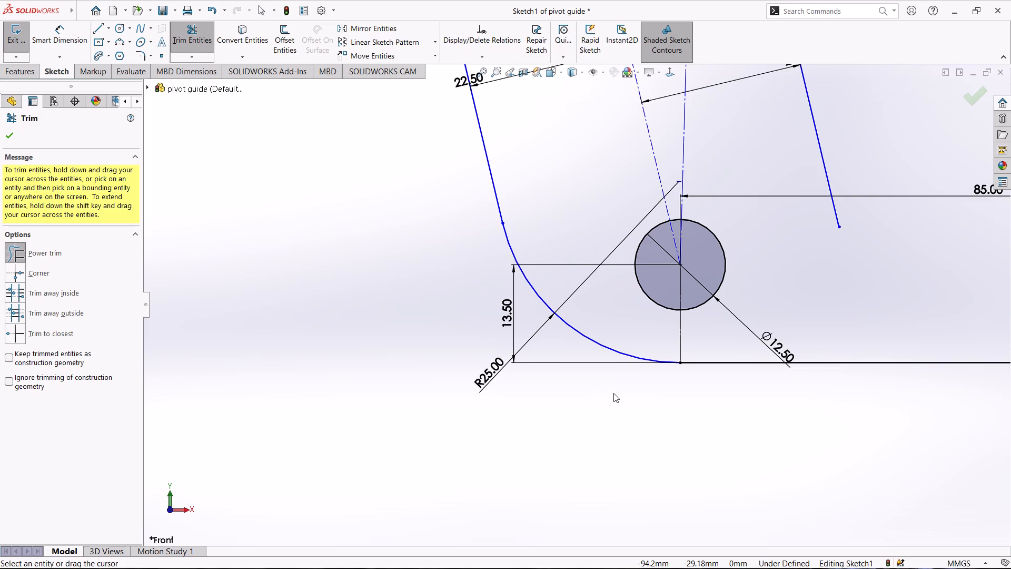
scroll(613, 393, "up", 1)
key("Escape")
Examine the trimmed corner and the rest of the profile between the tilted rectangle and the 50 mm circle.
scroll(676, 368, "down", 2)
scroll(676, 368, "up", 2)
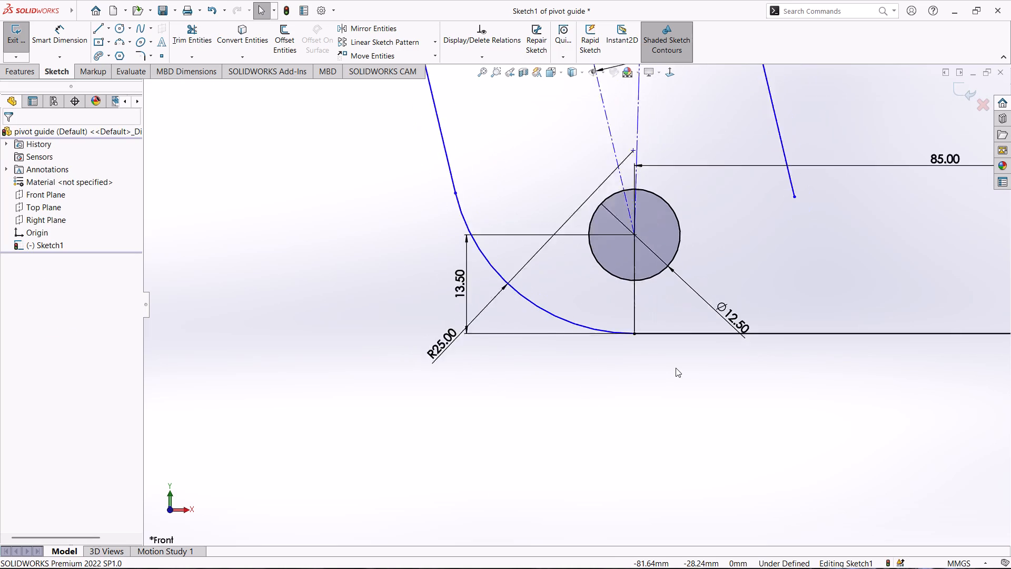
scroll(676, 368, "up", 1)
middle_click_drag(714, 368, 702, 410)
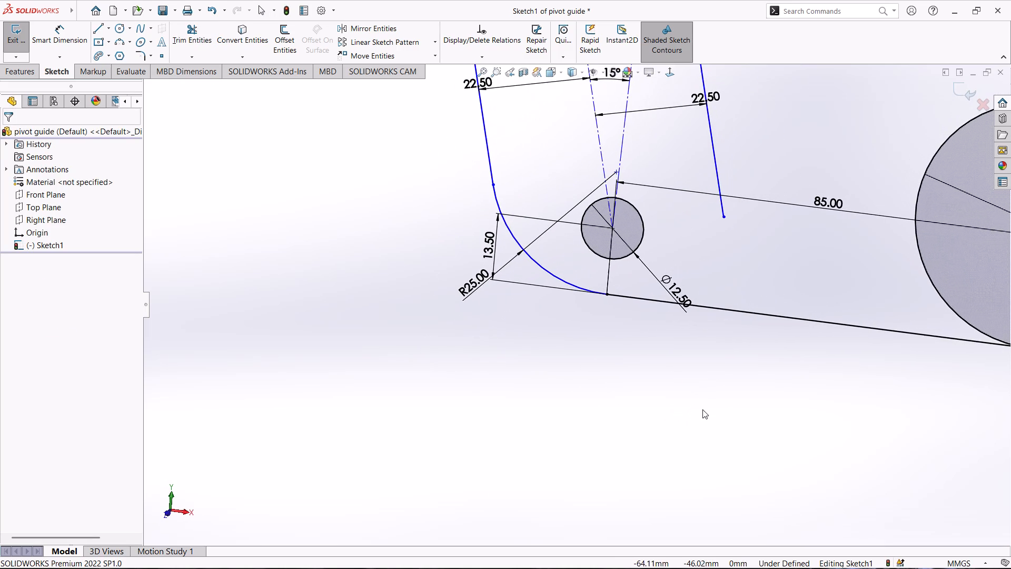
key("f")
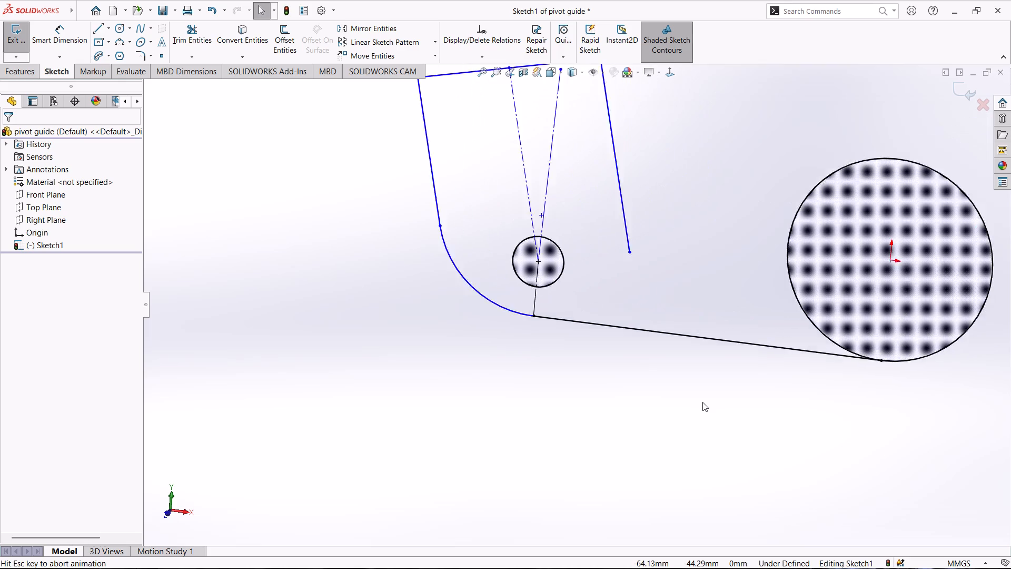
scroll(444, 362, "down", 3)
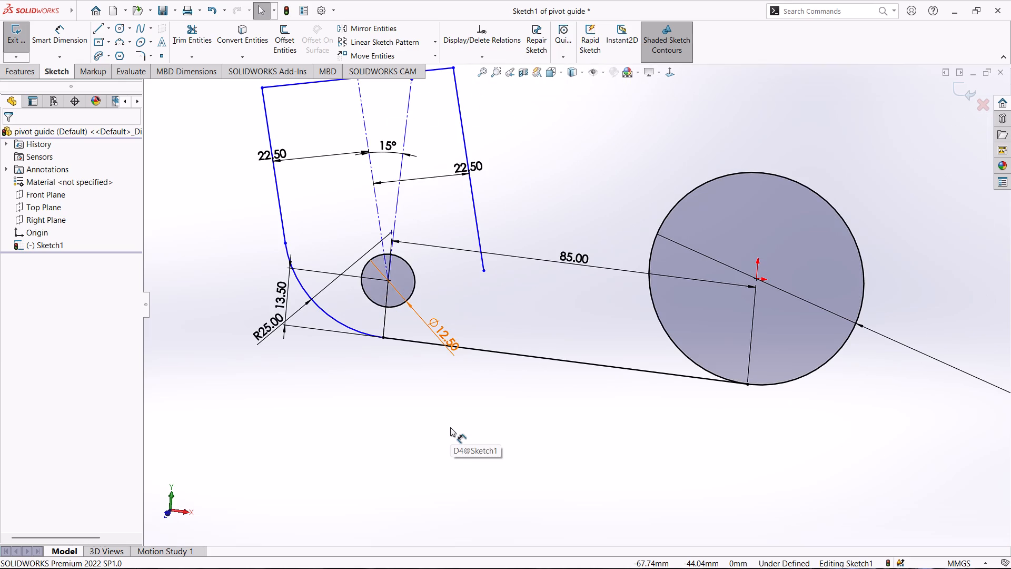
key("ctrl+8")
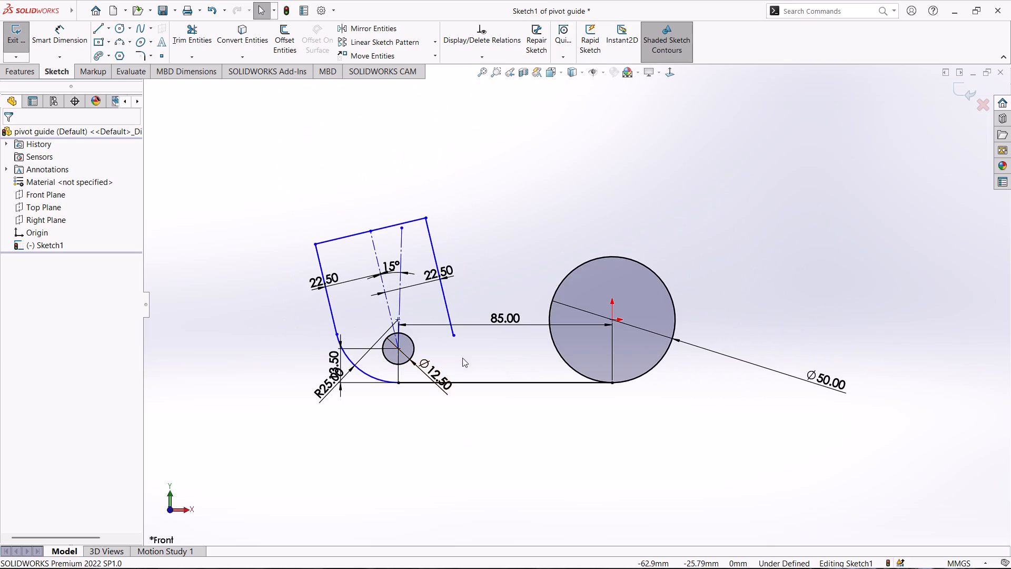
scroll(473, 350, "down", 5)
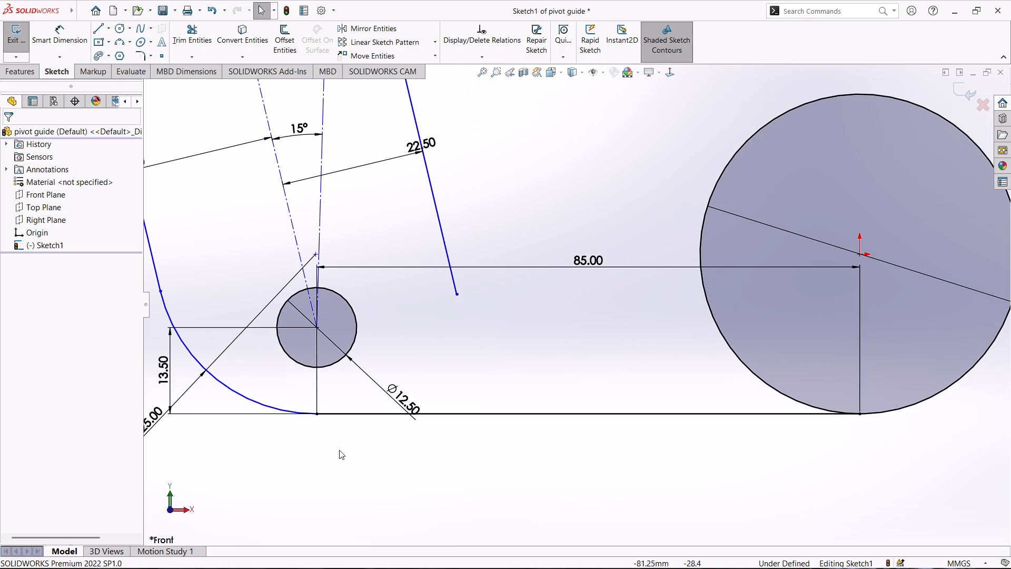
scroll(342, 459, "up", 3)
scroll(344, 430, "down", 1)
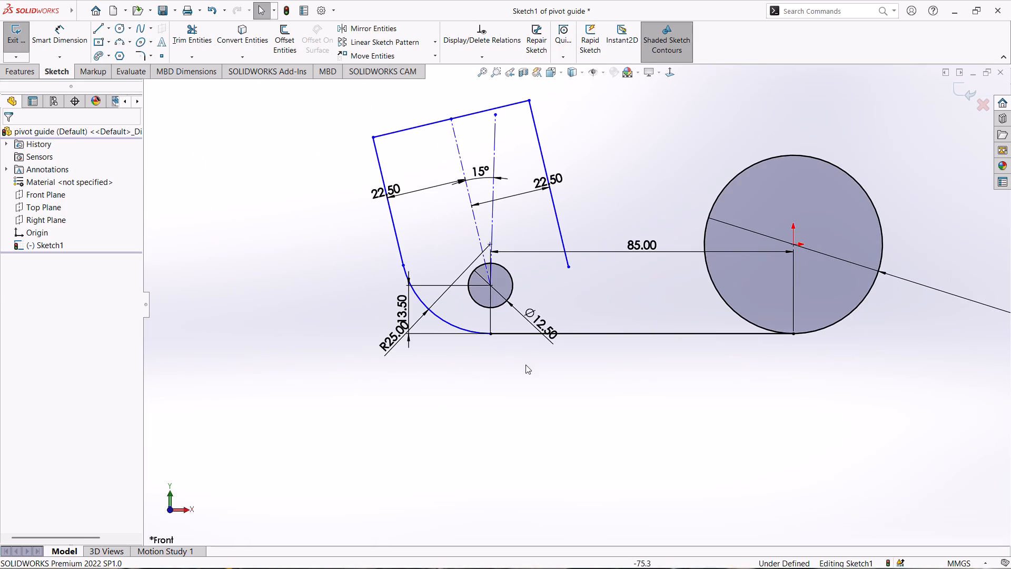
scroll(563, 301, "down", 2)
scroll(563, 301, "up", 2)
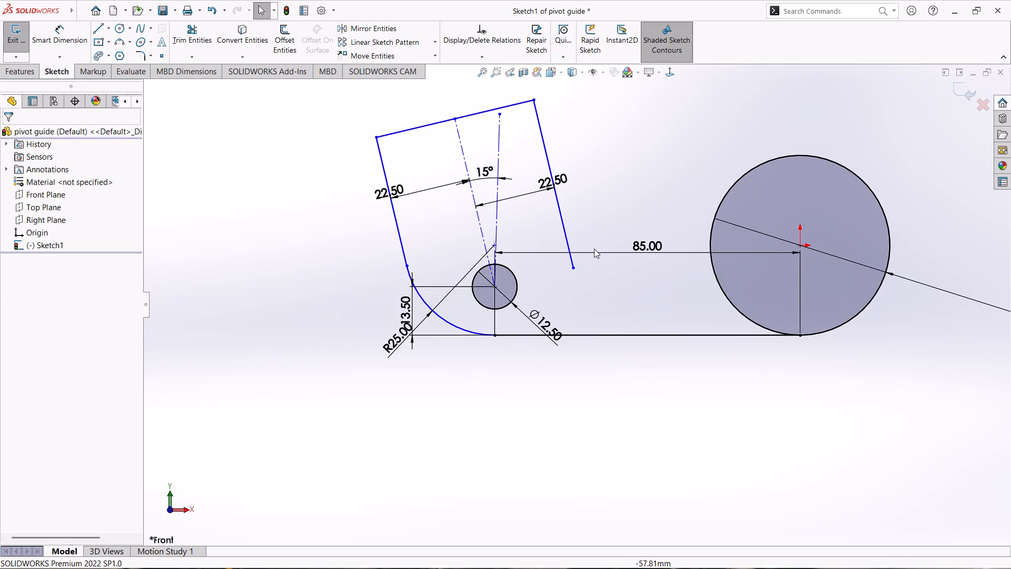
scroll(607, 198, "down", 2)
scroll(607, 198, "up", 2)
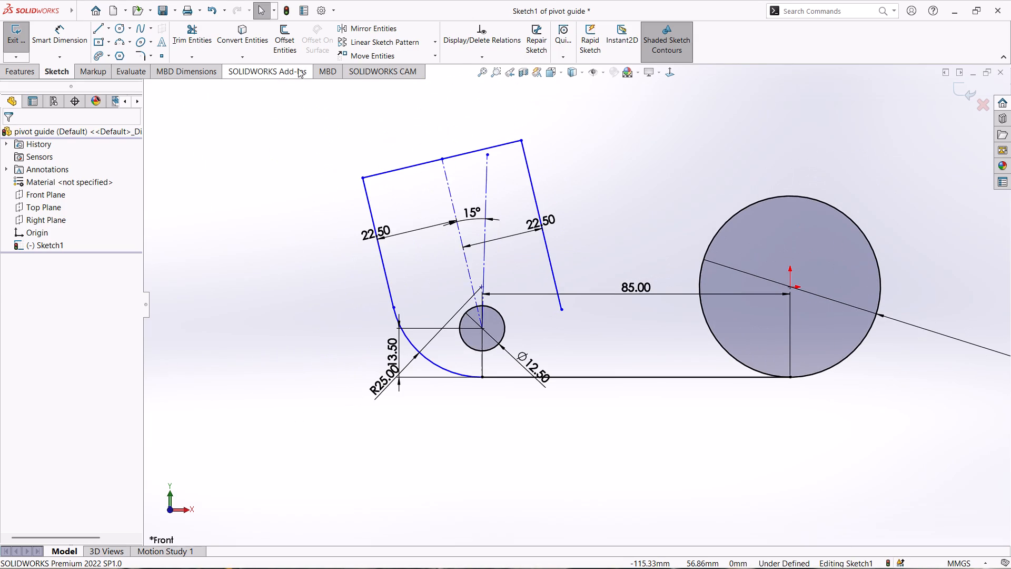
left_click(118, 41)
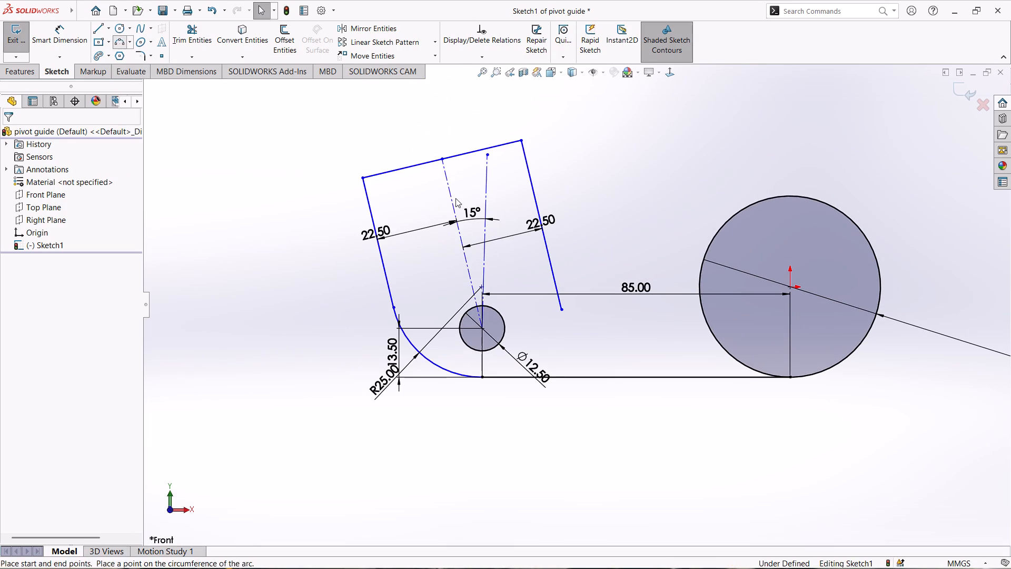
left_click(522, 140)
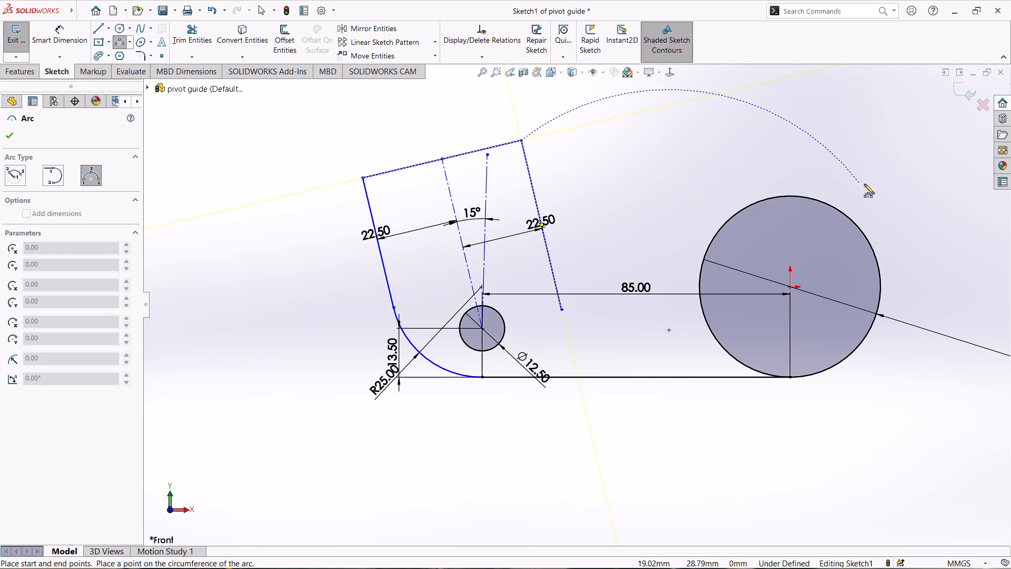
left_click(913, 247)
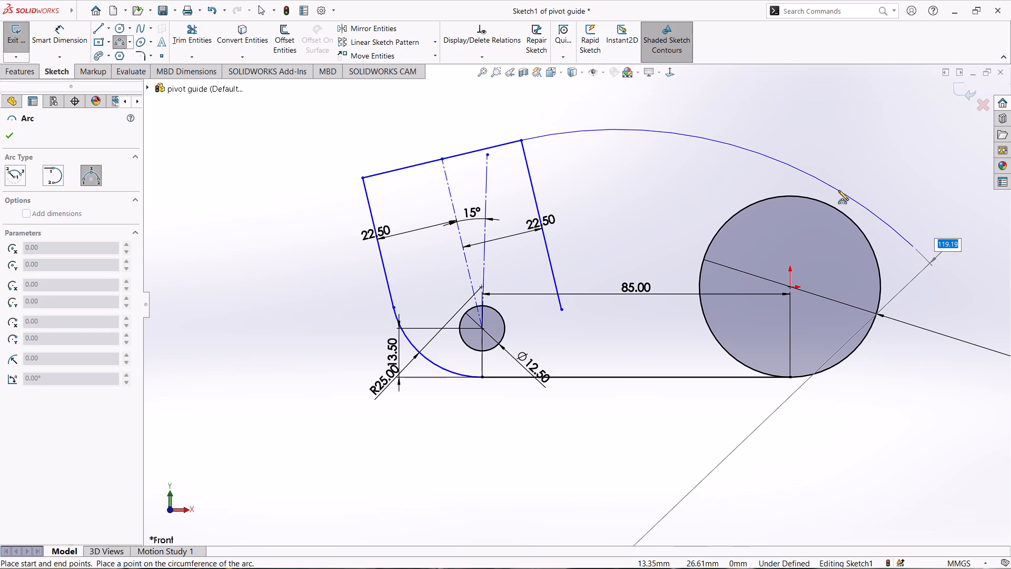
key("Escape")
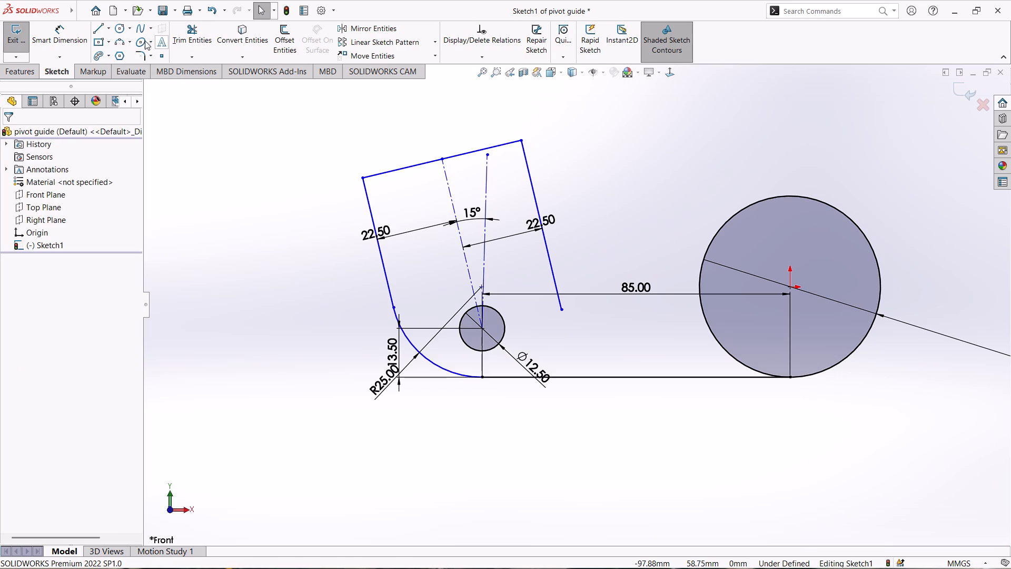
Sketch a three-point arc of about 233 mm radius from above the 50 mm circle to the tilted rectangle's upper right corner.
left_click(120, 42)
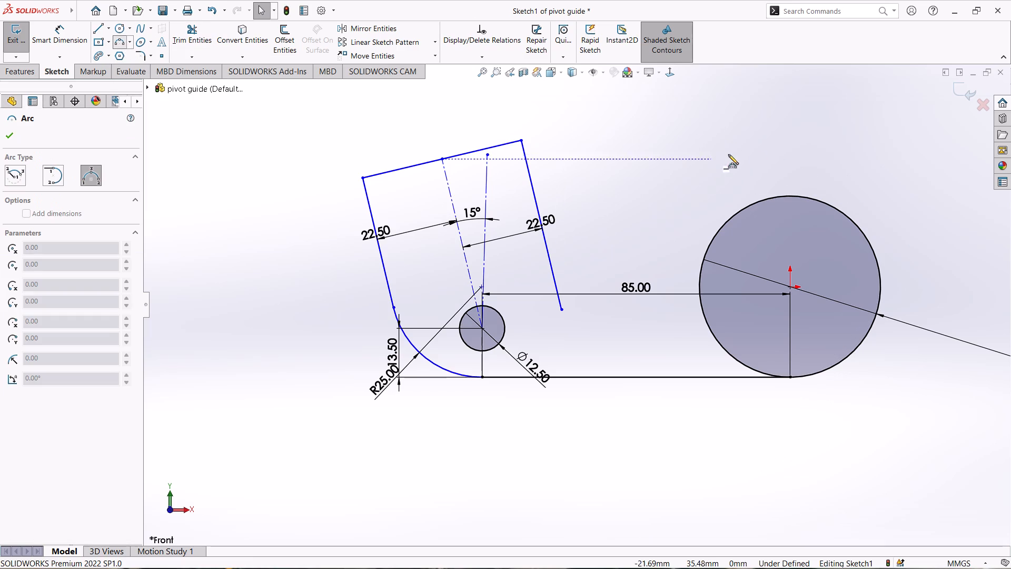
left_click(908, 181)
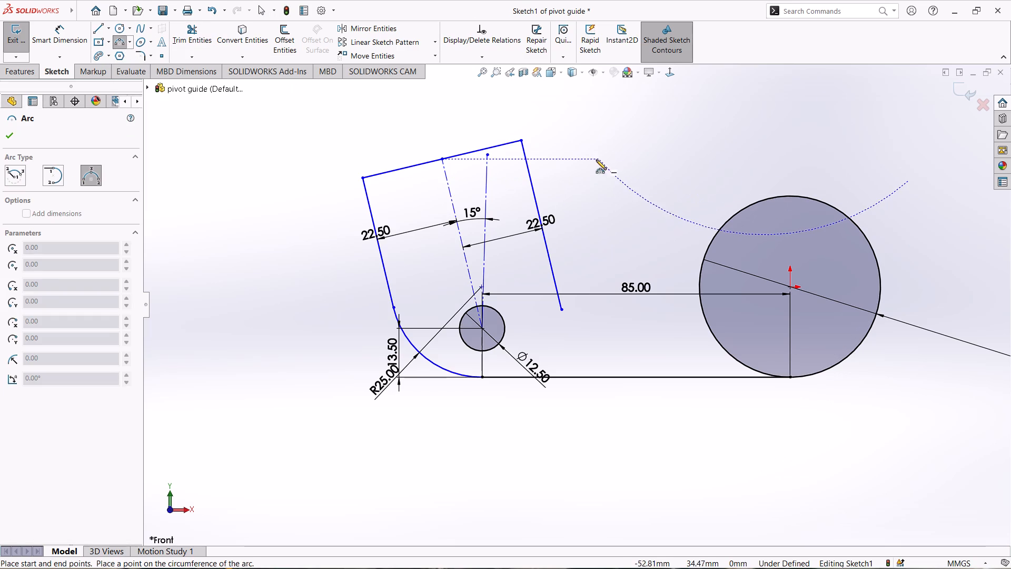
left_click(522, 140)
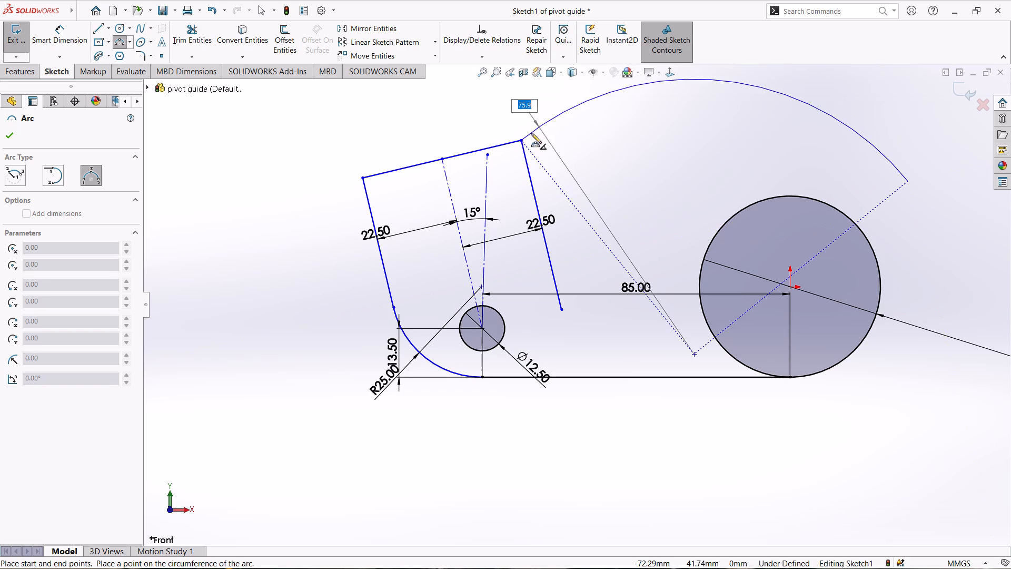
left_click(567, 155)
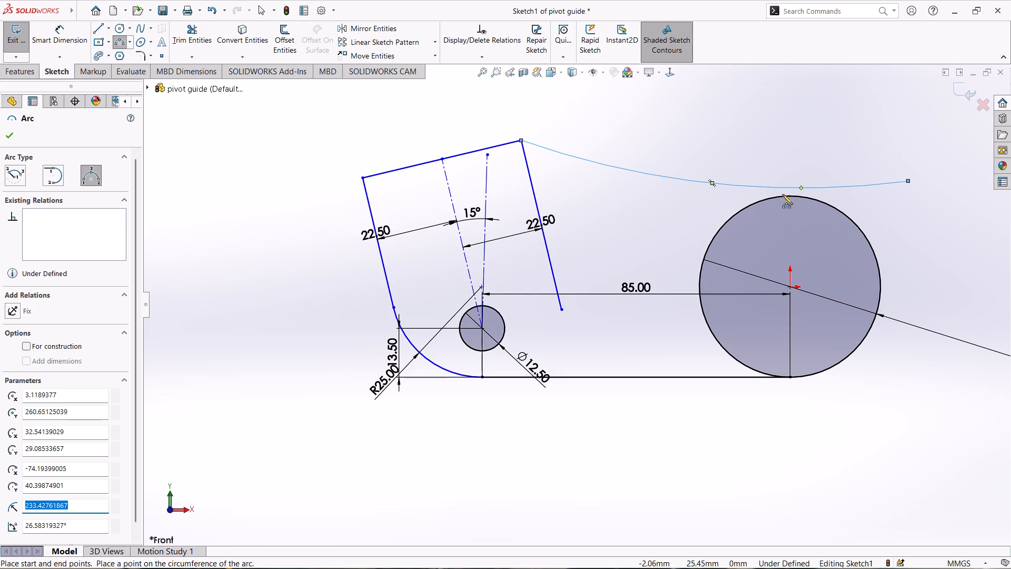
key("Escape")
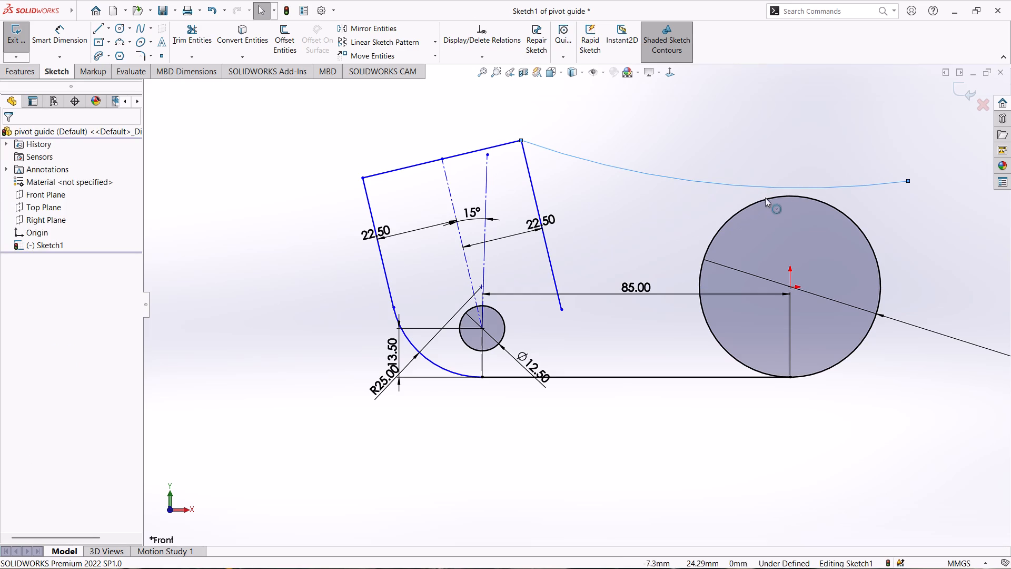
Add a Tangent relation between the new arc and the 50 mm circle.
left_click(768, 196, "ctrl")
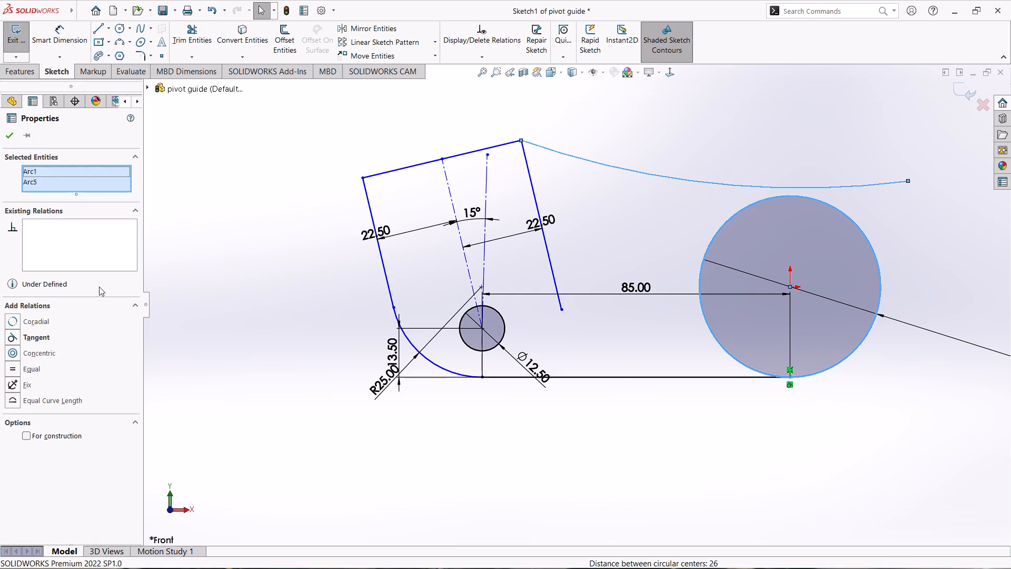
left_click(44, 337)
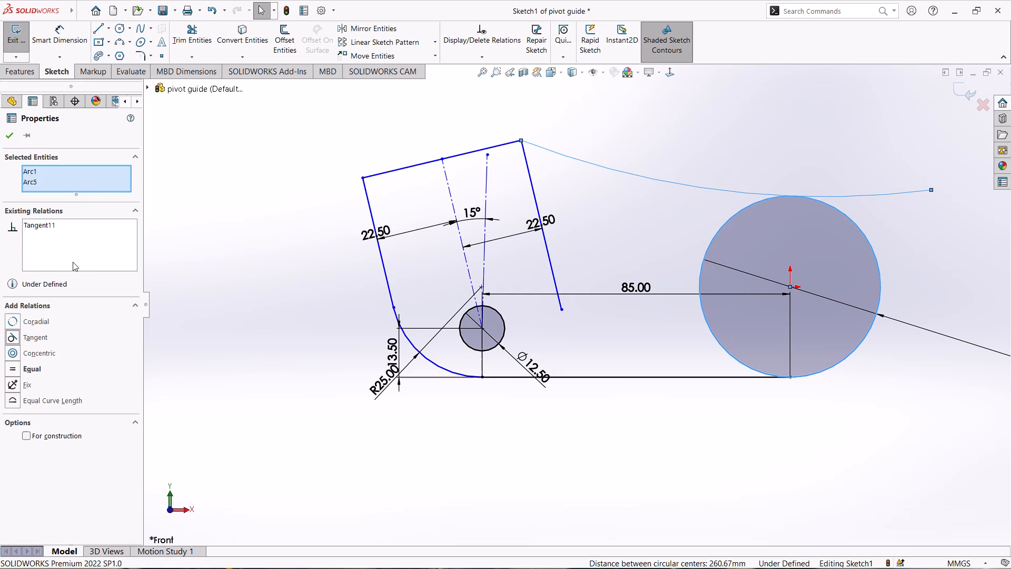
key("Escape")
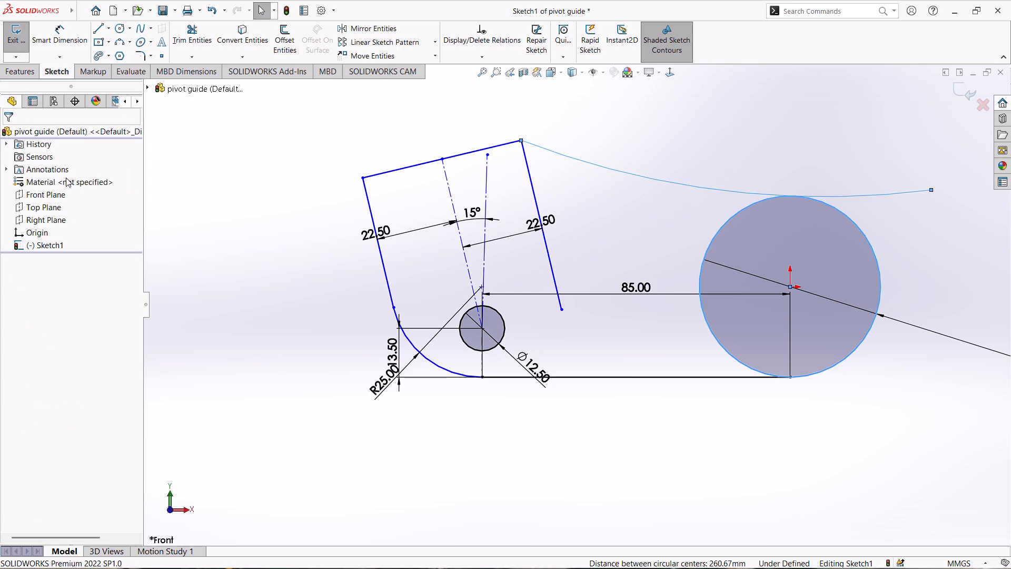
Dimension the radius of the arc above the 50 mm circle as 100 mm.
right_click_drag(71, 175, 203, 152)
right_click_drag(204, 153, 233, 134)
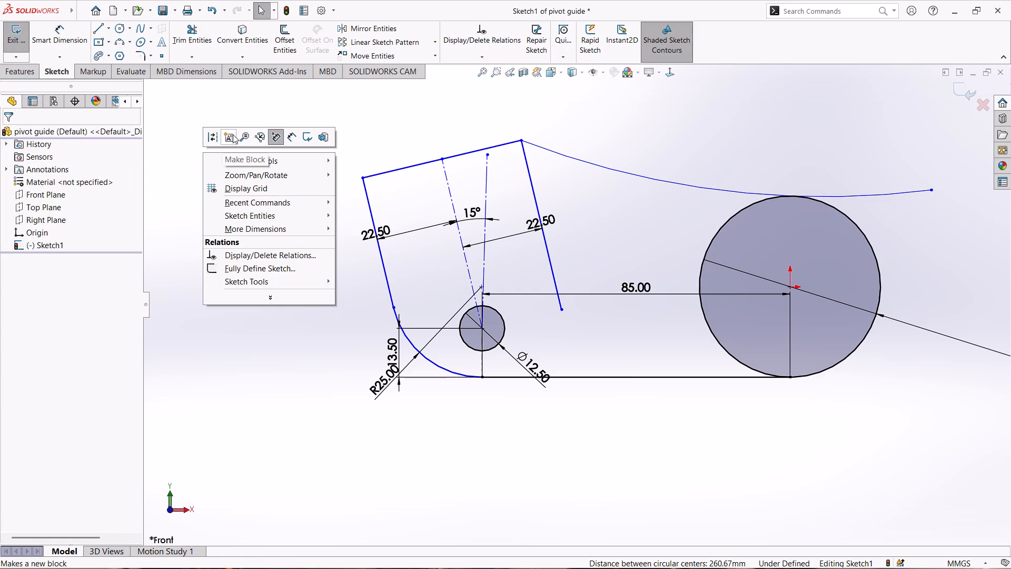
right_click_drag(233, 134, 183, 143)
key("Escape")
right_click_drag(182, 143, 197, 107)
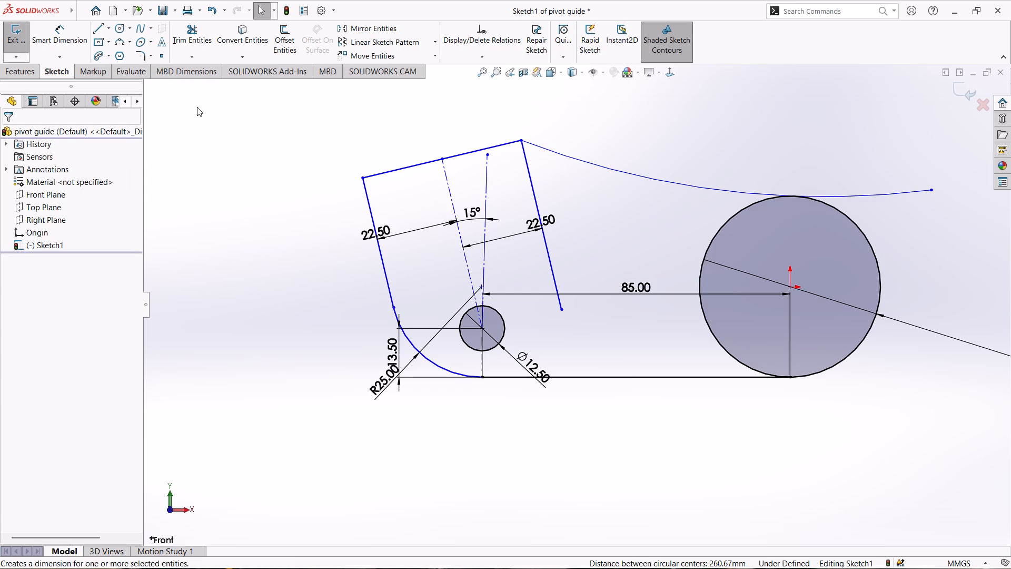
right_click_drag(197, 107, 202, 96)
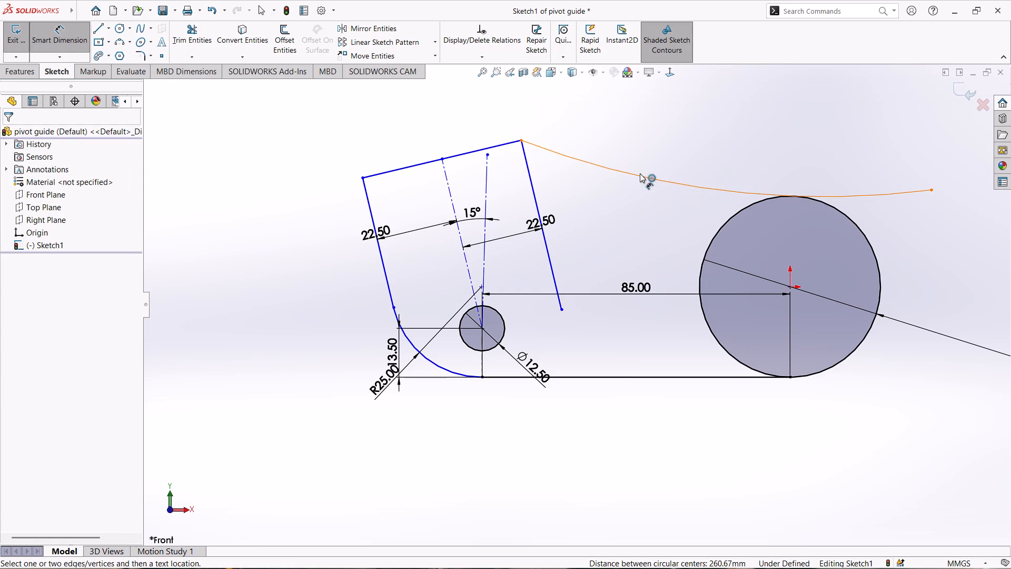
left_click(640, 174)
left_click(673, 143)
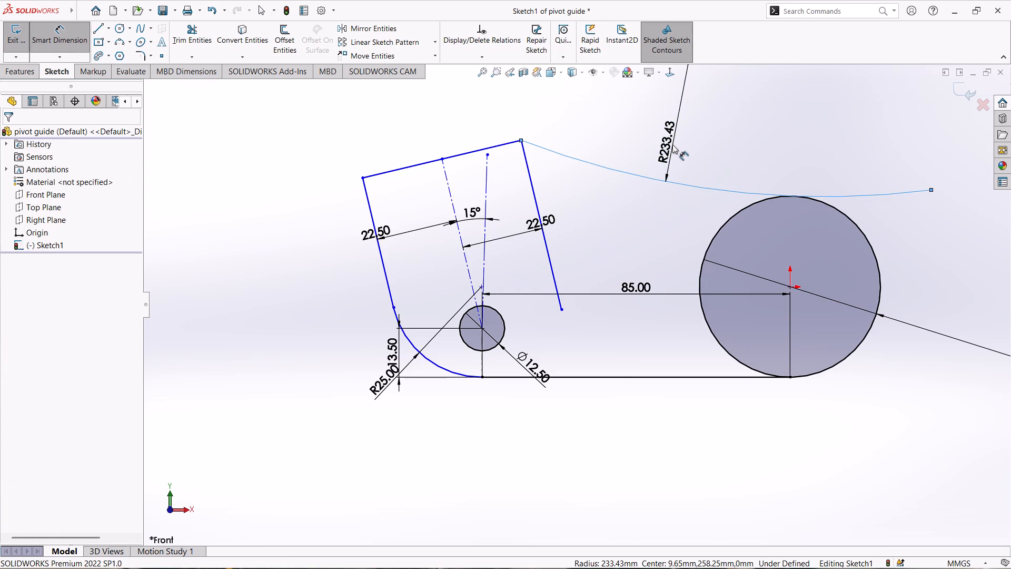
type("100")
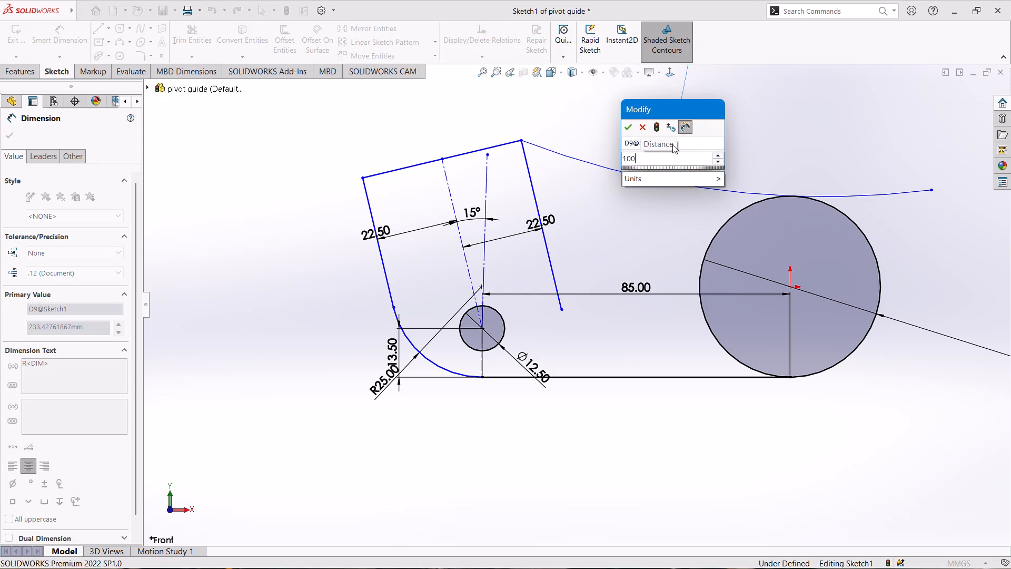
key("Return")
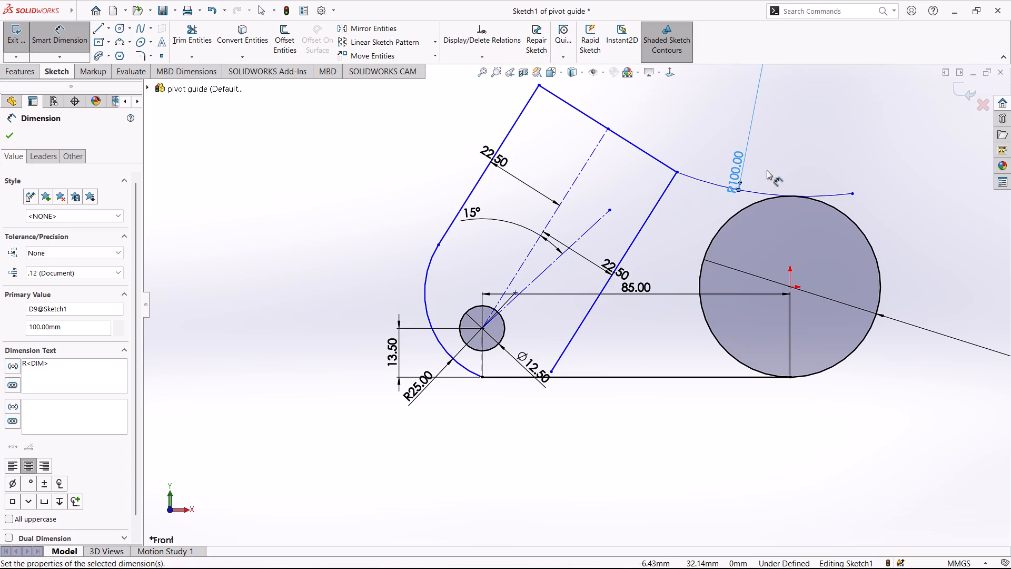
Set the radius of the arc above the 50 mm circle to 200 mm.
double_click(736, 172)
type("200")
key("Return")
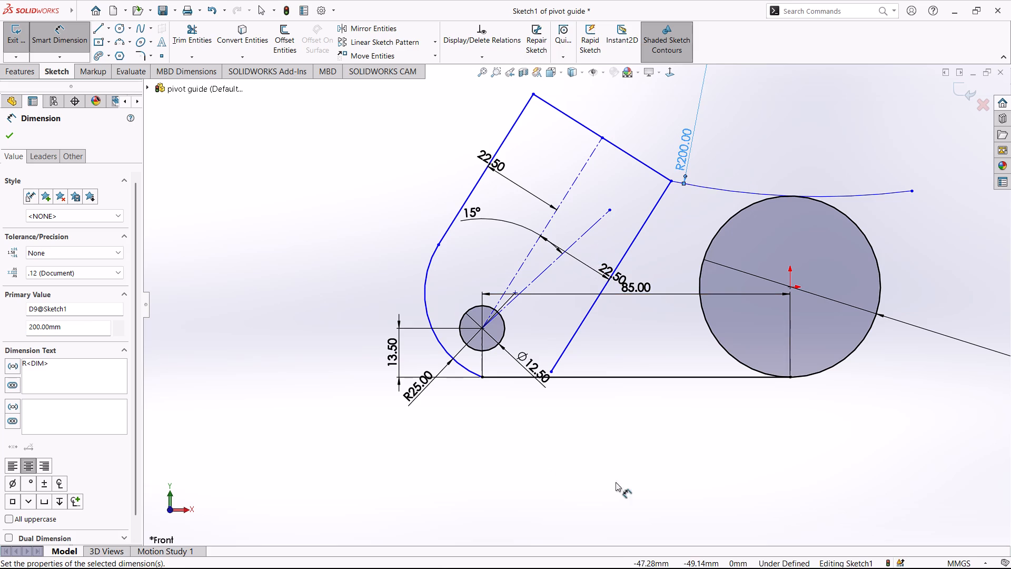
key("Escape")
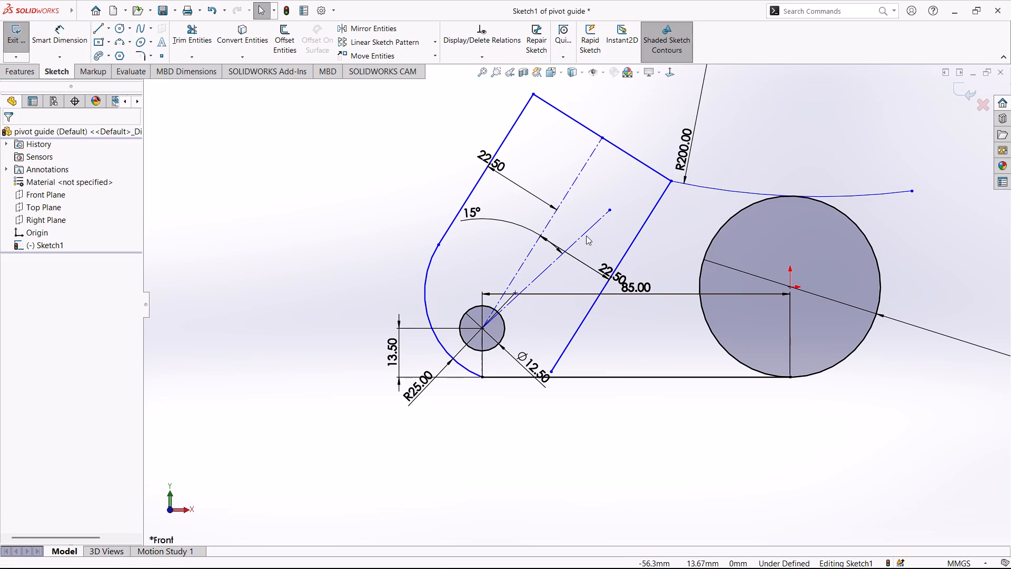
Add a Vertical relation to the construction line on the far side of the 15° angle from the rectangle's centerline.
left_click(586, 235)
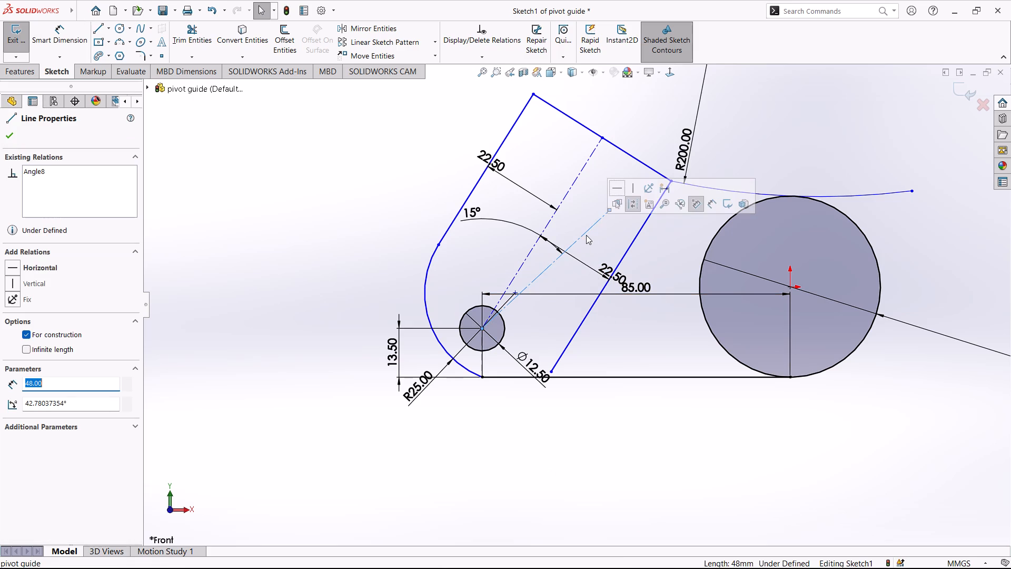
left_click(637, 189)
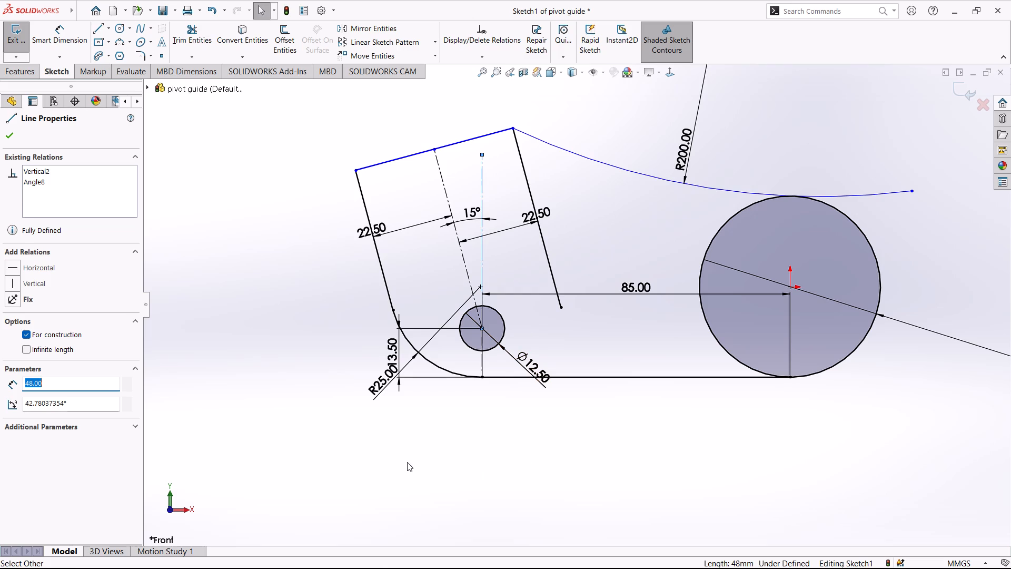
key("Escape")
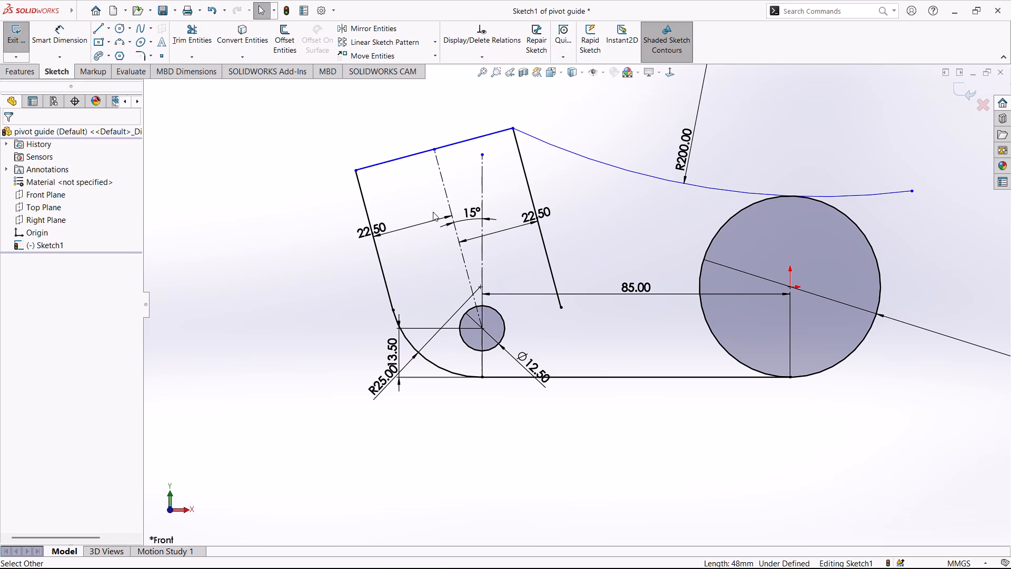
Delete both 22.50 mm dimensions between the tilted centerline and the rectangle's two side lines.
left_click_drag(526, 218, 509, 237)
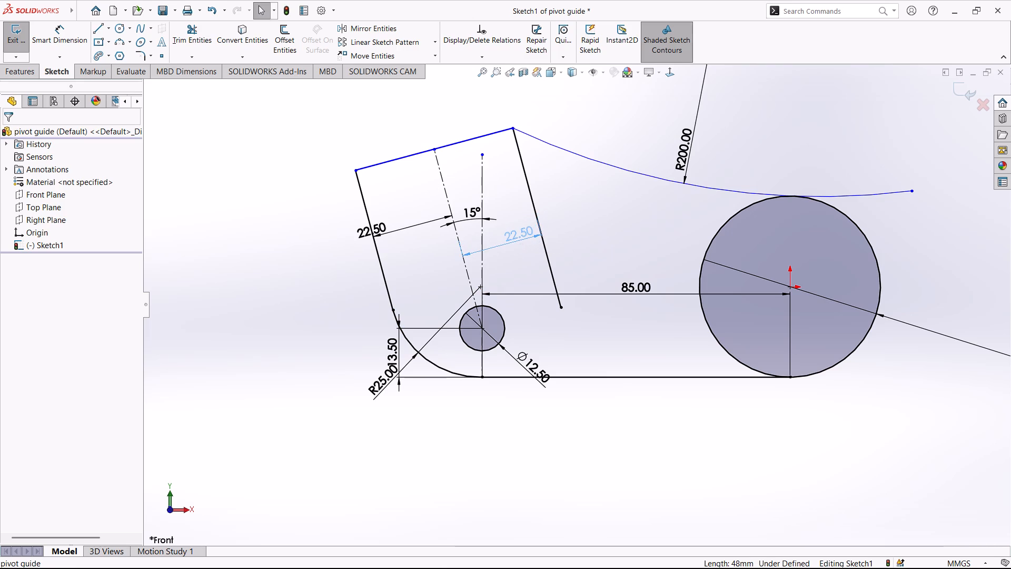
left_click(509, 237)
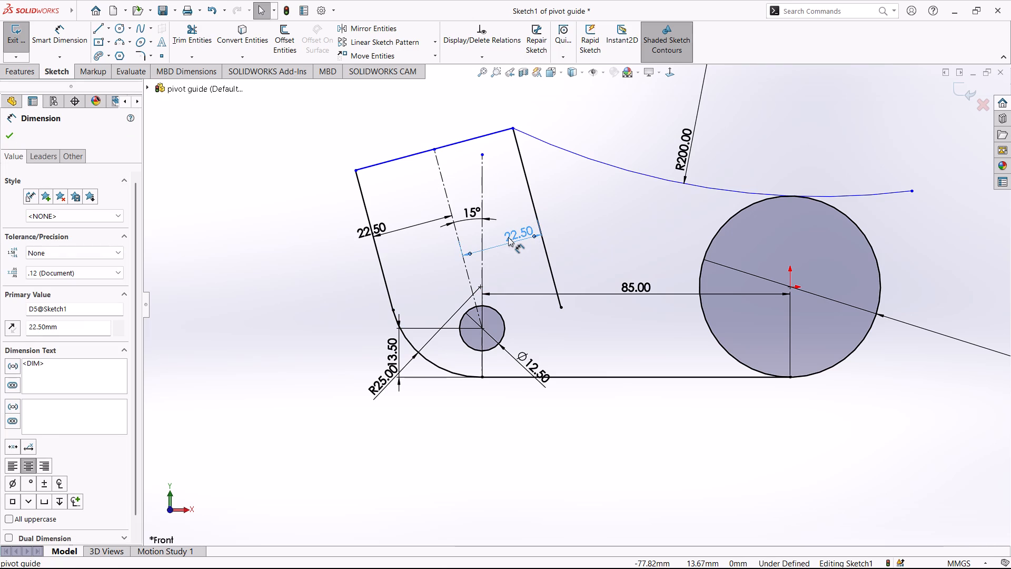
key("Delete")
left_click(410, 227)
key("Delete")
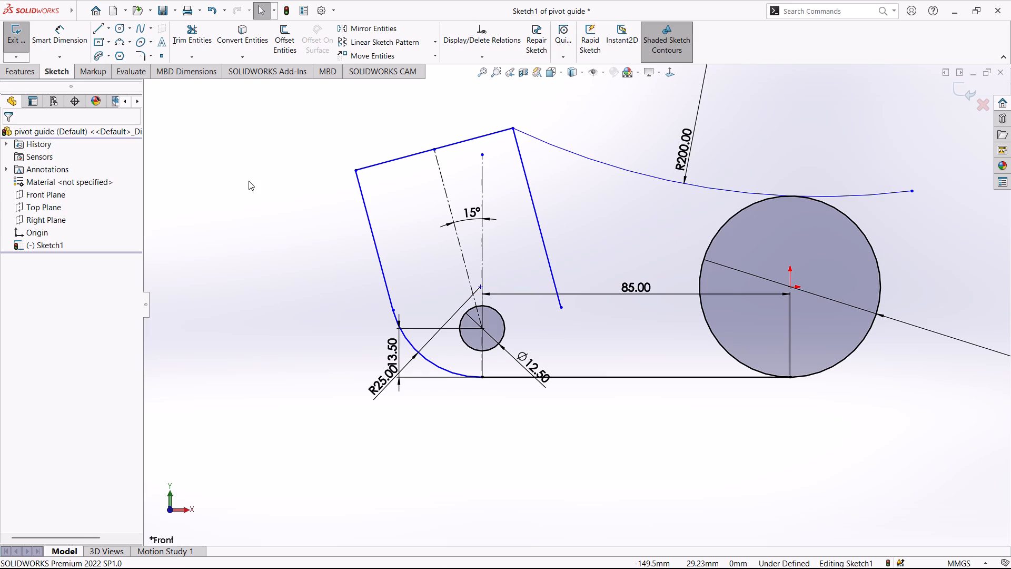
Dimension the length of the tilted rectangle's top line as 45 mm.
right_click_drag(249, 181, 231, 109)
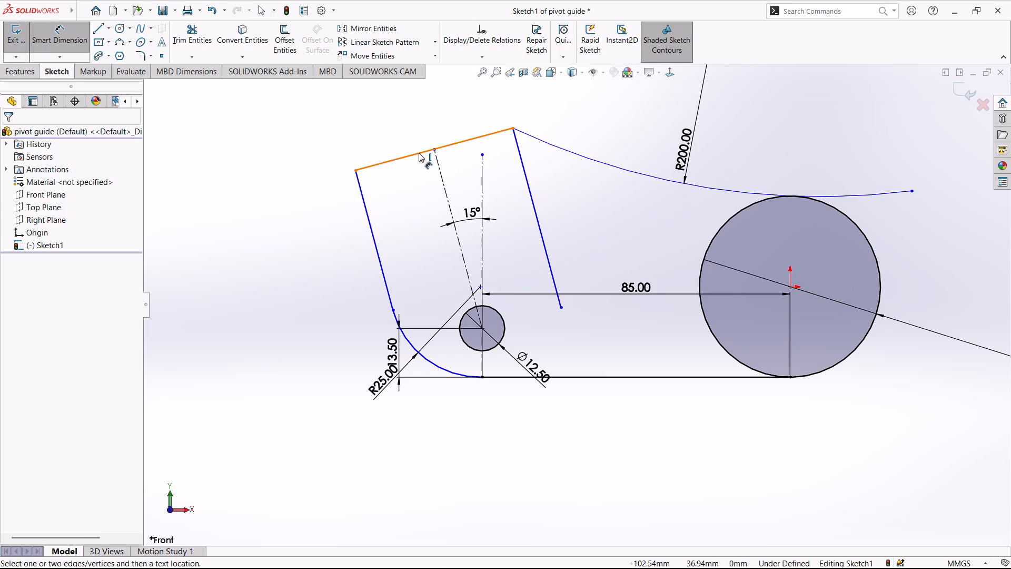
left_click(419, 153)
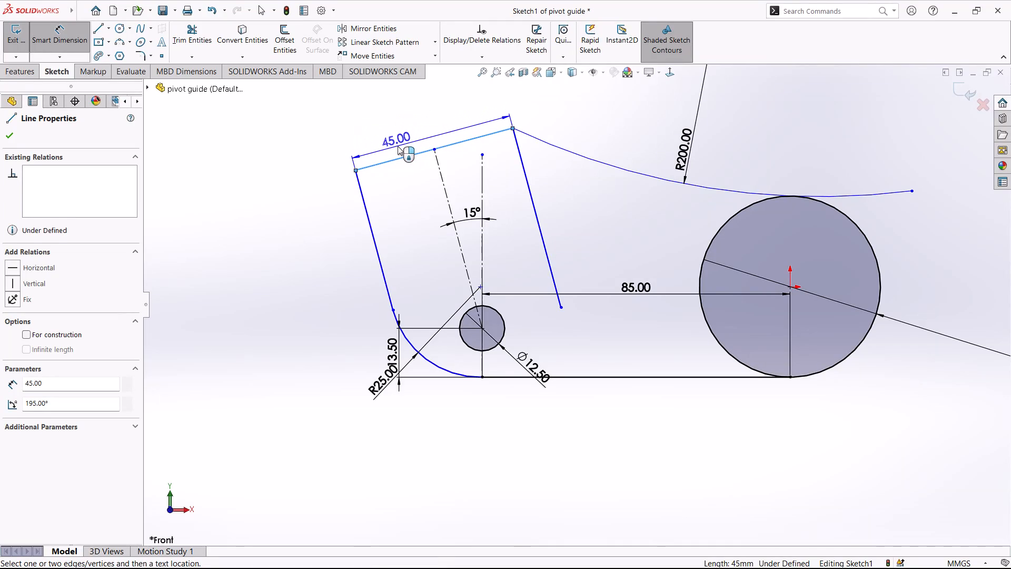
left_click(398, 146)
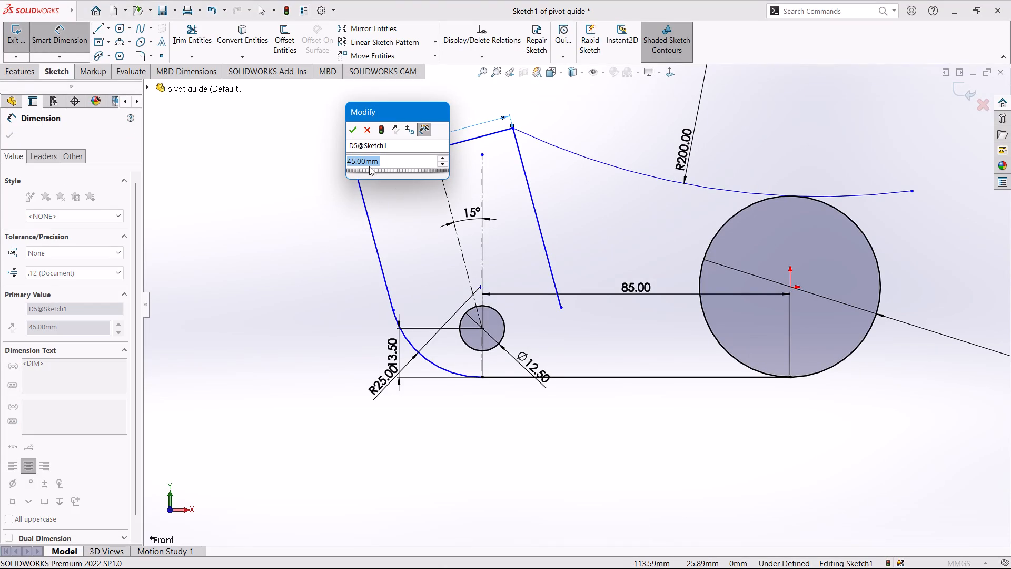
left_click(354, 130)
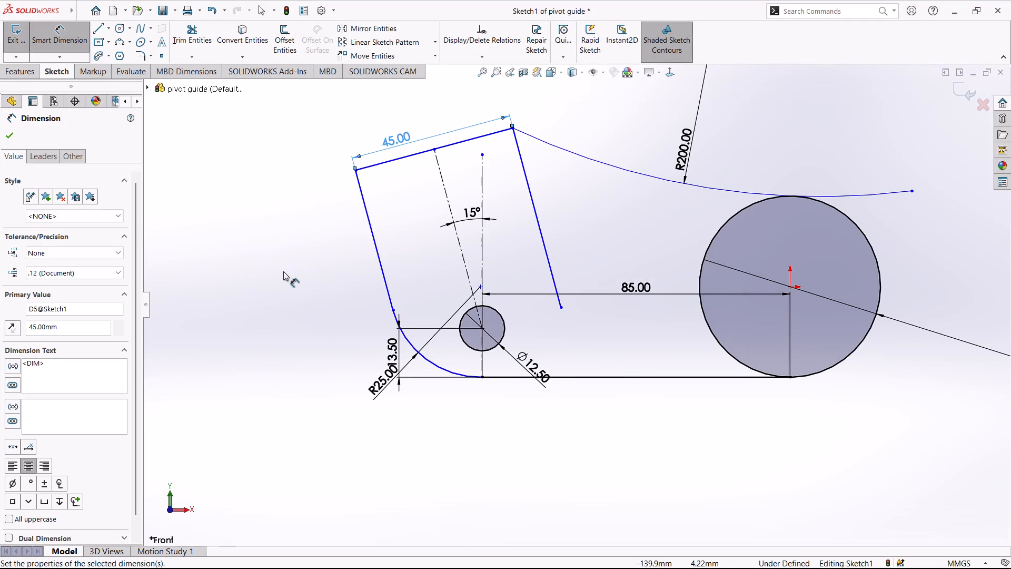
right_click_drag(283, 271, 286, 212)
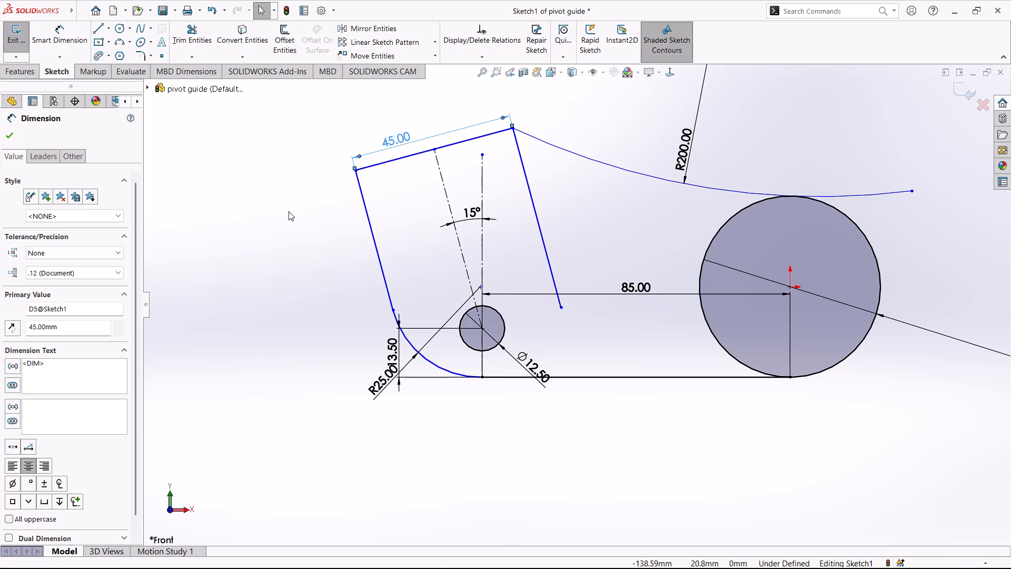
key("Escape")
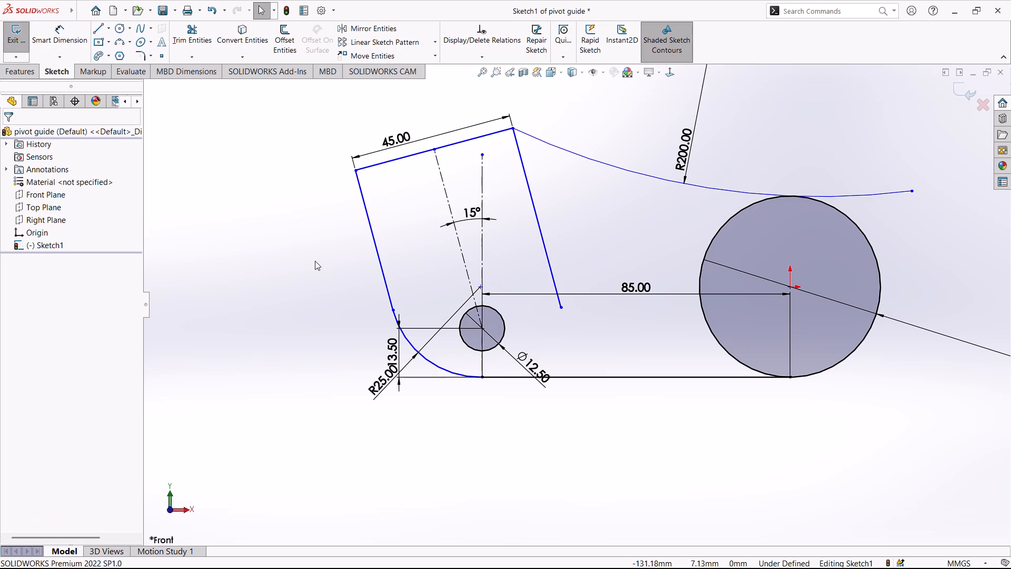
Make the rectangle's two side lines symmetric about the tilted centerline.
left_click(385, 277, "ctrl")
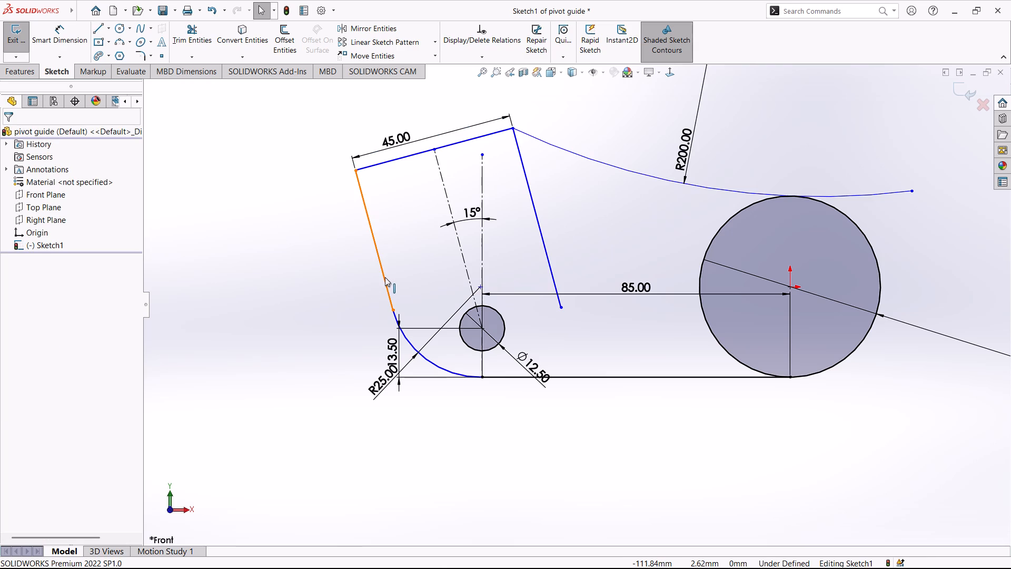
left_click(462, 246, "ctrl")
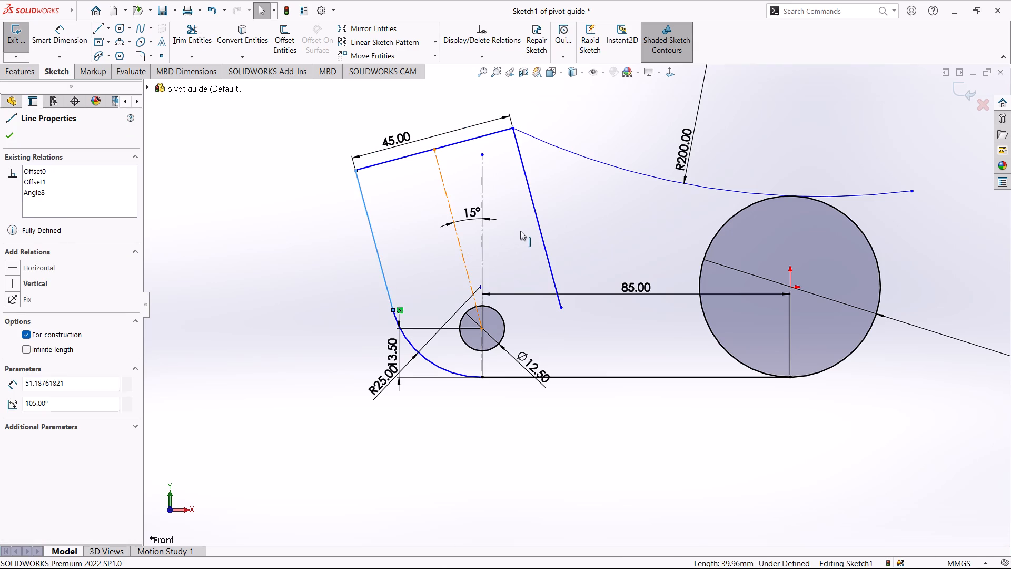
left_click(540, 226, "ctrl")
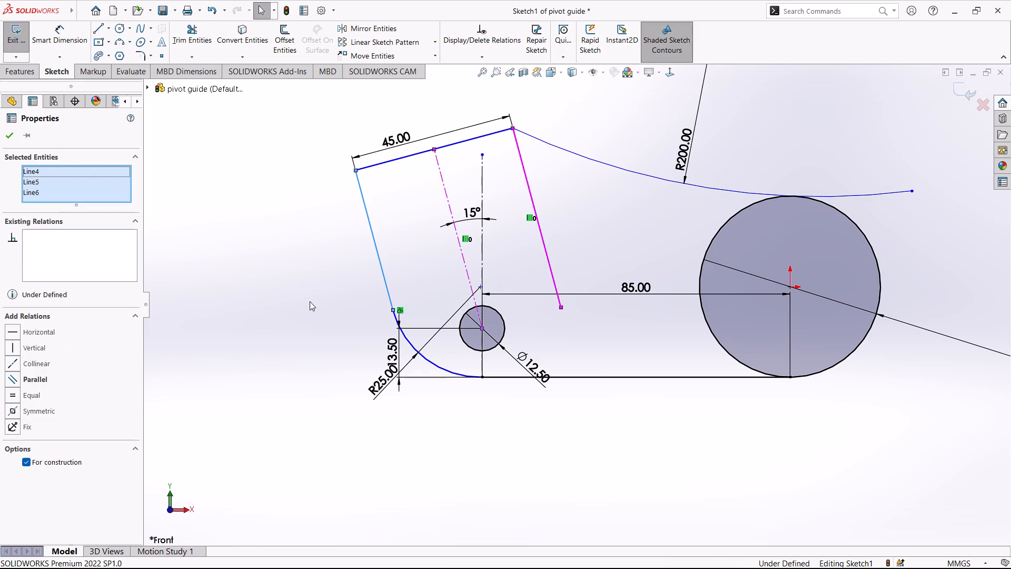
left_click(25, 410)
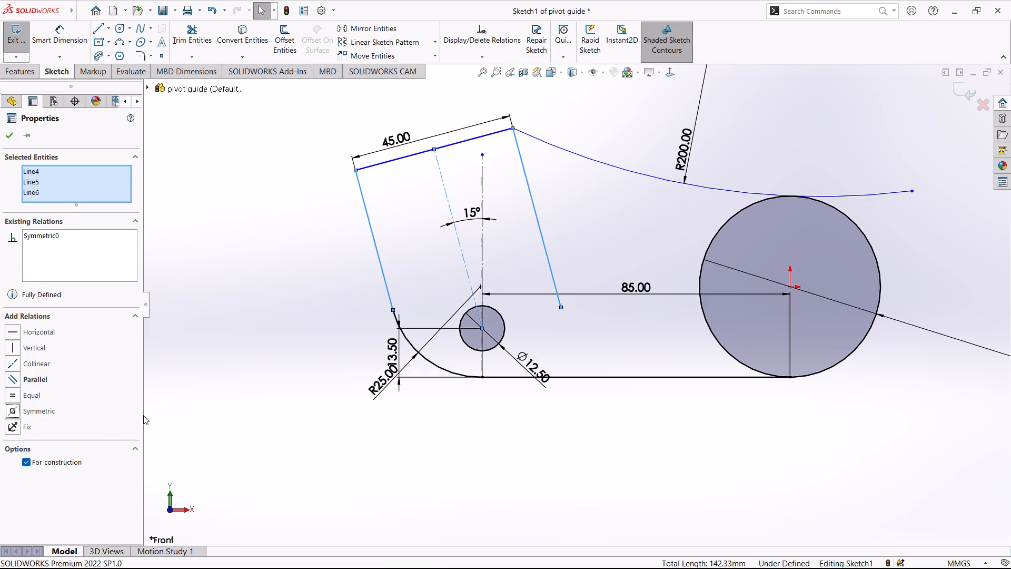
left_click(11, 135)
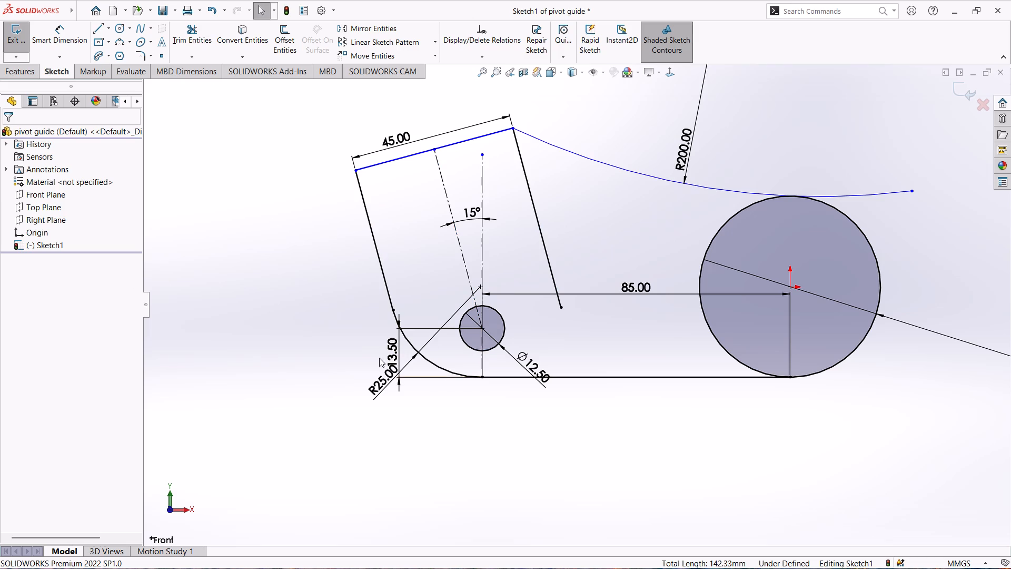
Reposition the R25 and 13.50 mm dimensions farther outside the profile, clear of the rounded corner.
left_click_drag(390, 377, 352, 428)
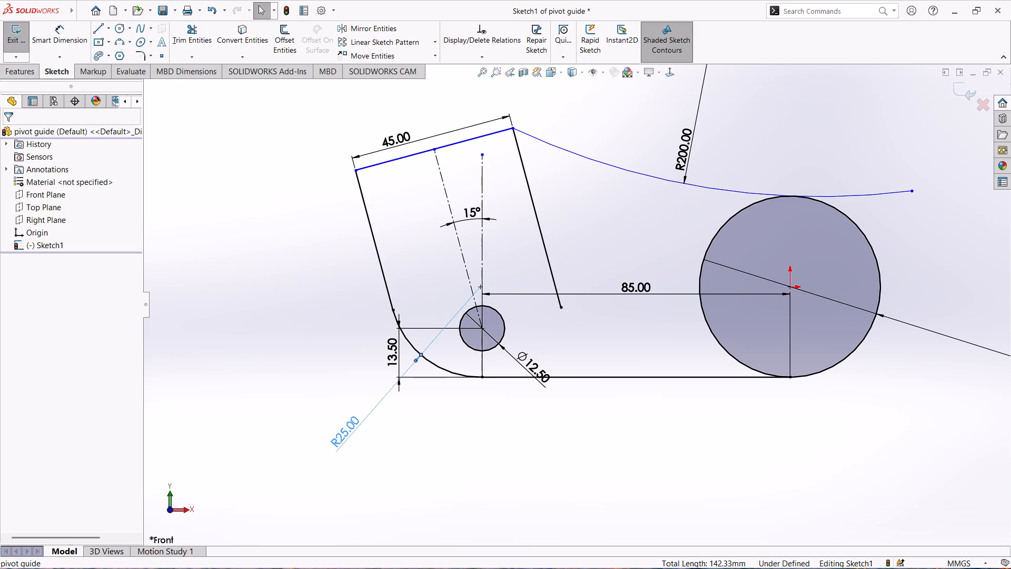
left_click_drag(393, 349, 334, 354)
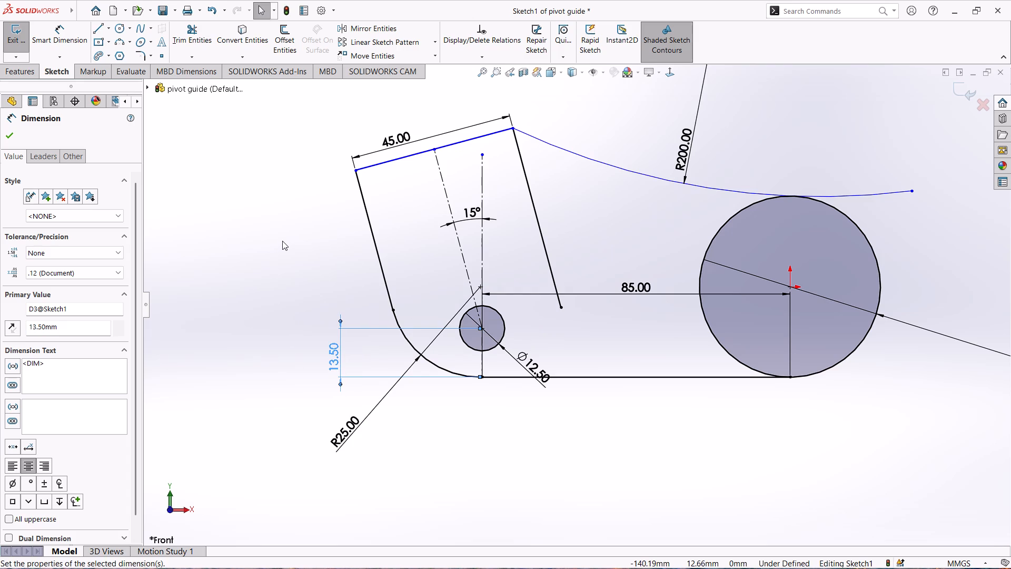
Dimension the perpendicular distance from the 12.5 mm circle's centre to the tilted rectangle's top line as 48 mm.
right_click_drag(301, 227, 246, 232)
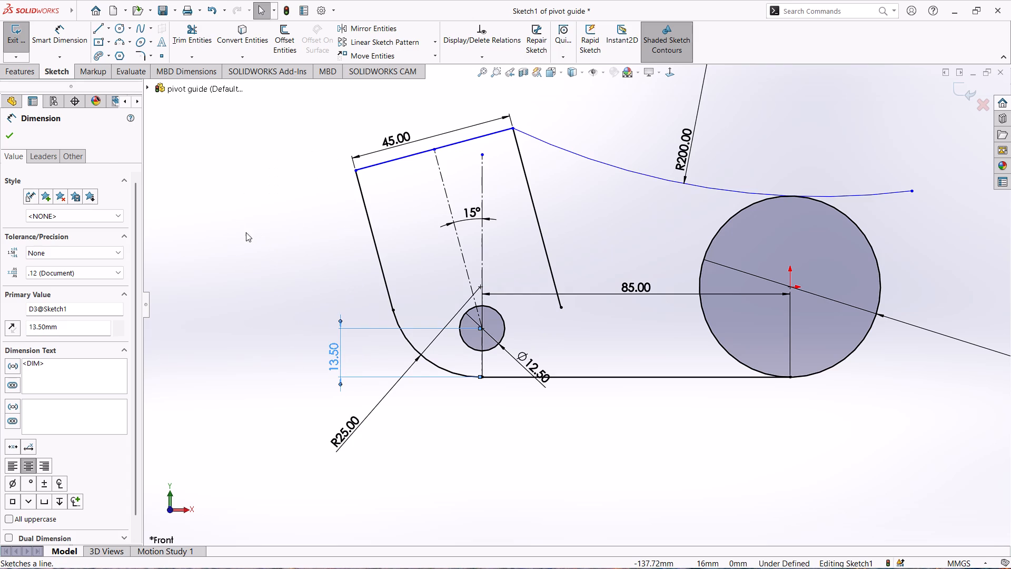
right_click_drag(246, 232, 275, 188)
right_click_drag(281, 240, 289, 181)
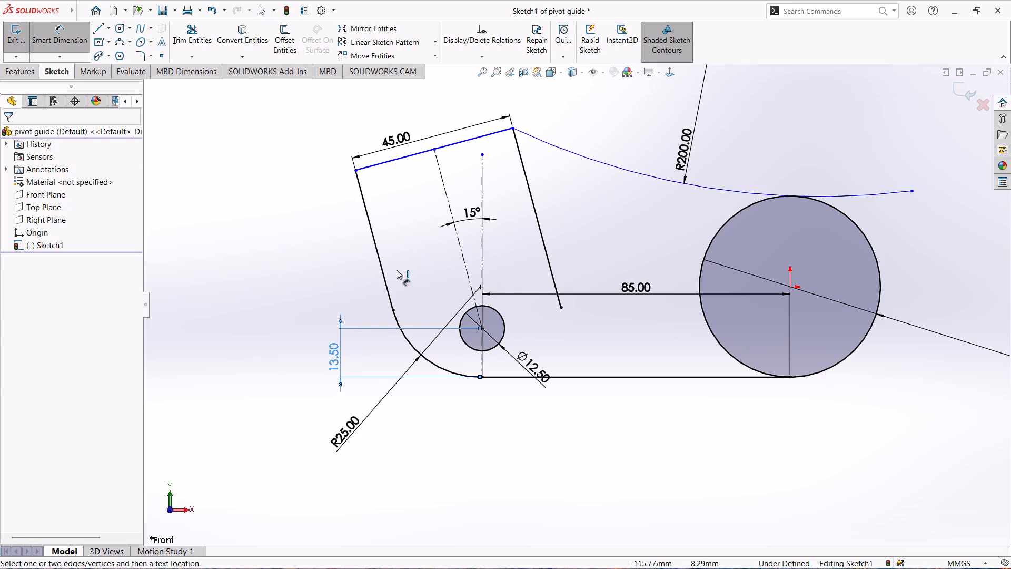
left_click(482, 327)
left_click(423, 152)
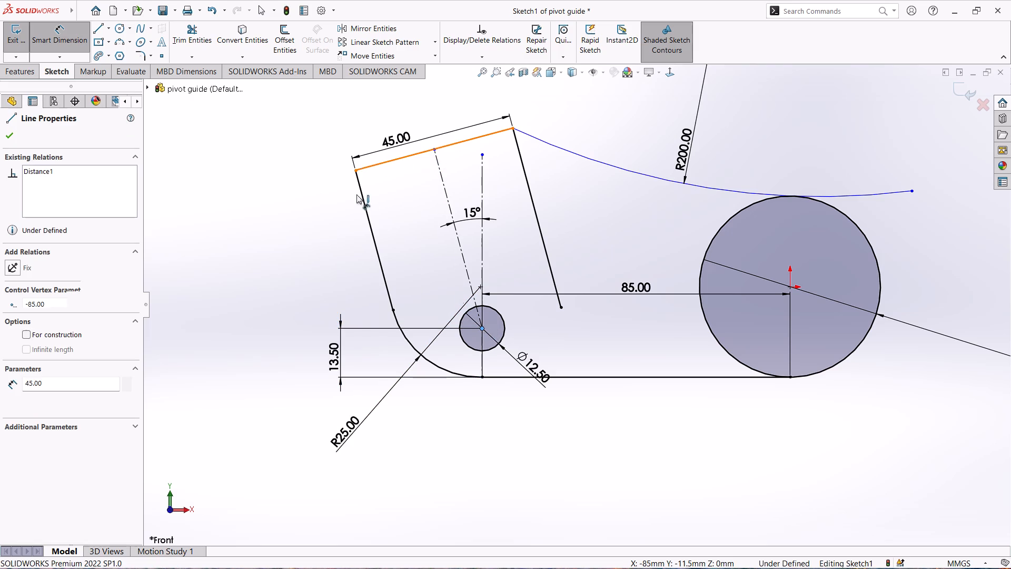
left_click(265, 282)
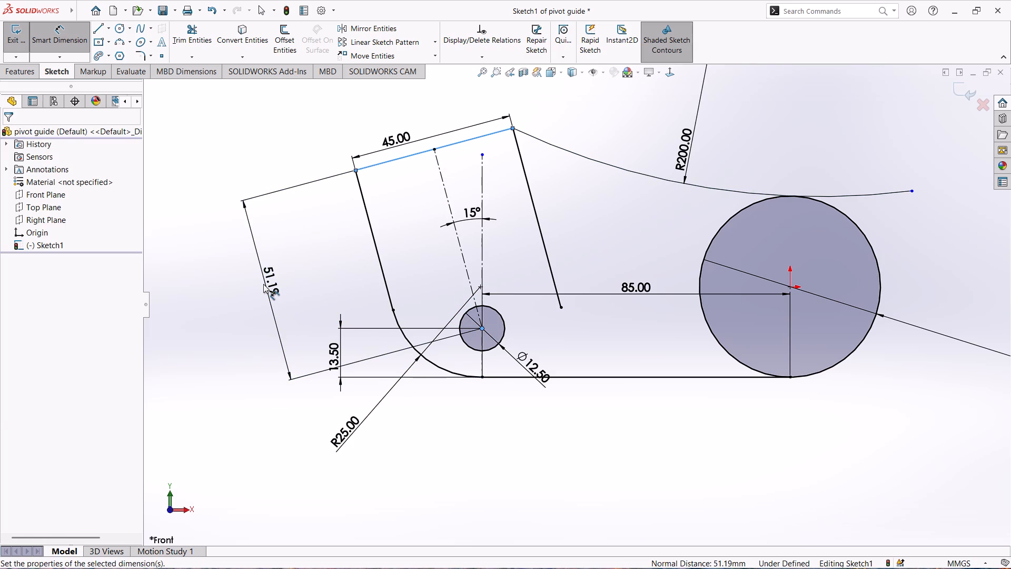
type("48")
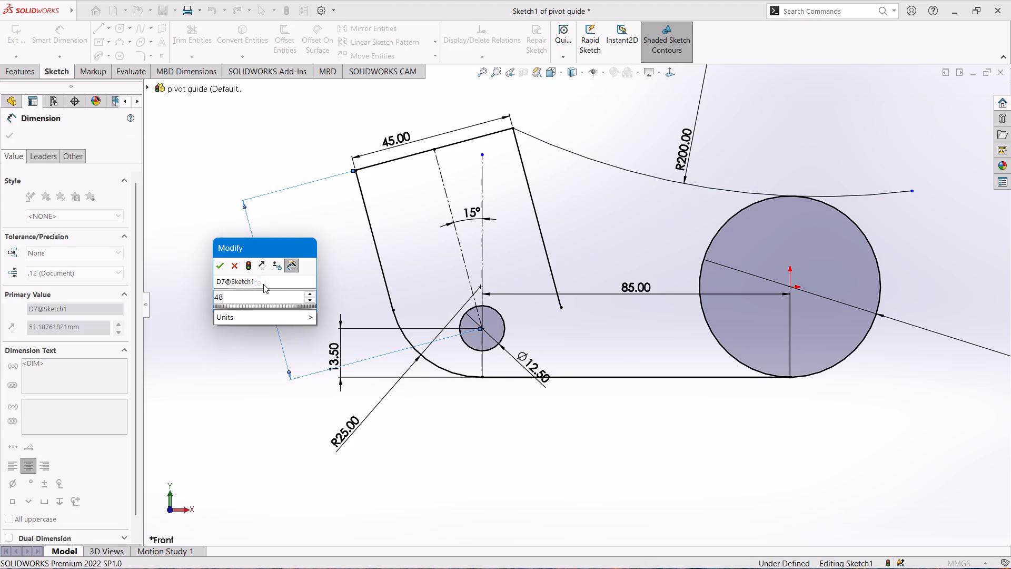
key("Return")
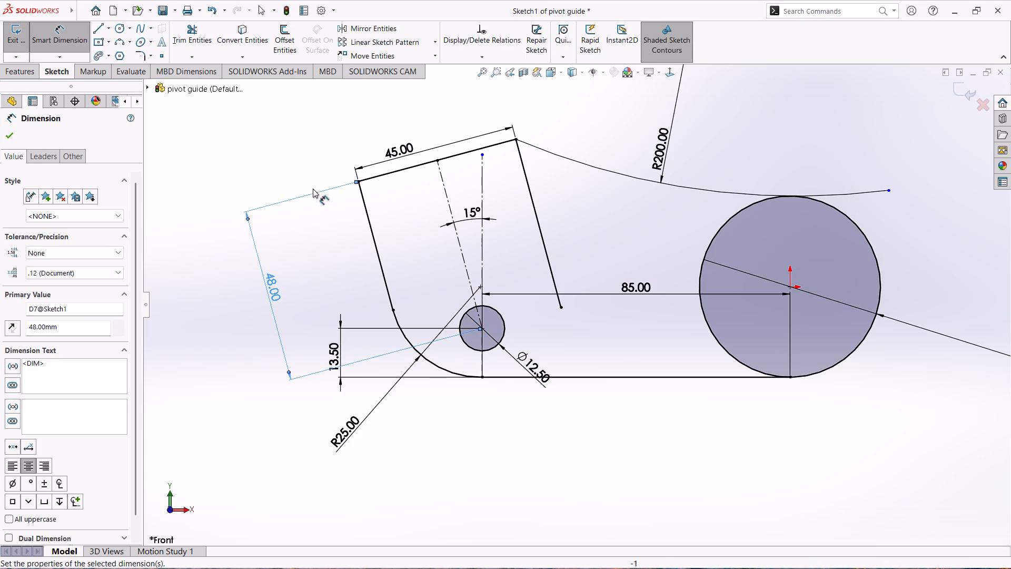
Trim away the rectangle's side line nearest the 50 mm circle and the R200 arc's overhang beyond its tangent point.
key("t")
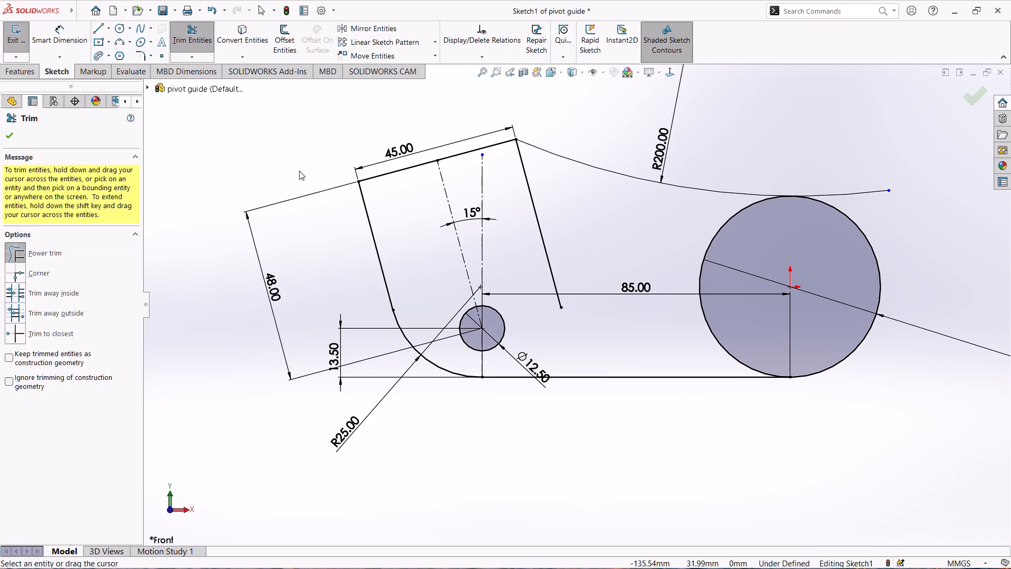
left_click_drag(573, 220, 513, 203)
left_click_drag(814, 162, 880, 211)
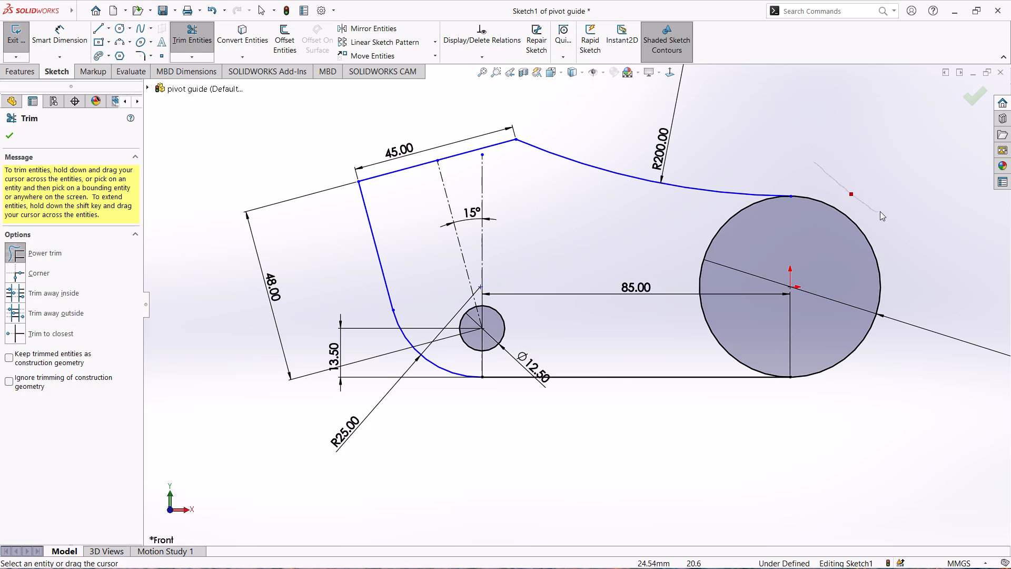
left_click_drag(880, 211, 879, 212)
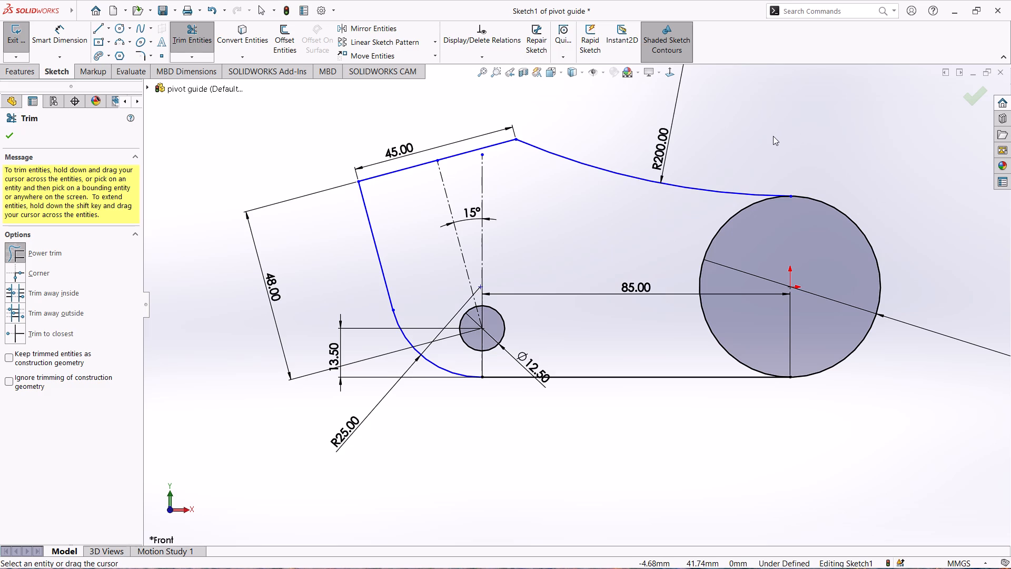
Trim the inner half of the 50 mm circle so only its outer arc closes the profile.
right_click_drag(787, 132, 772, 84)
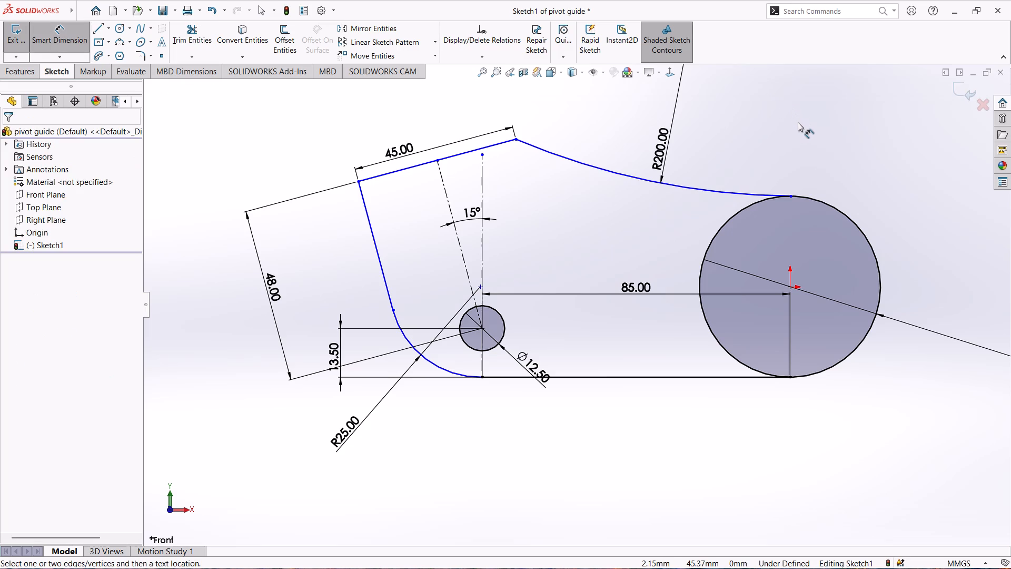
key("t")
left_click_drag(690, 227, 738, 243)
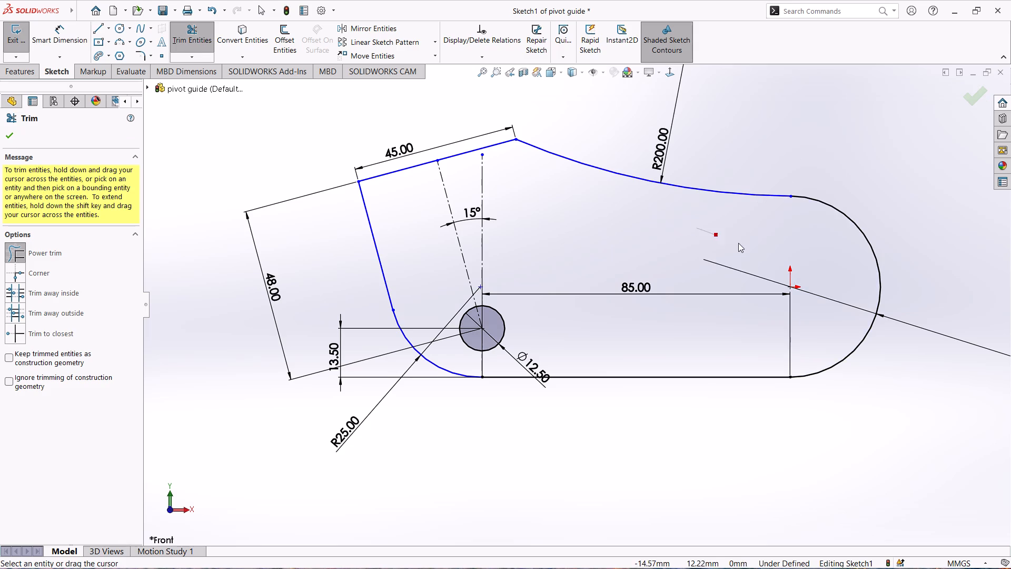
left_click_drag(738, 243, 741, 243)
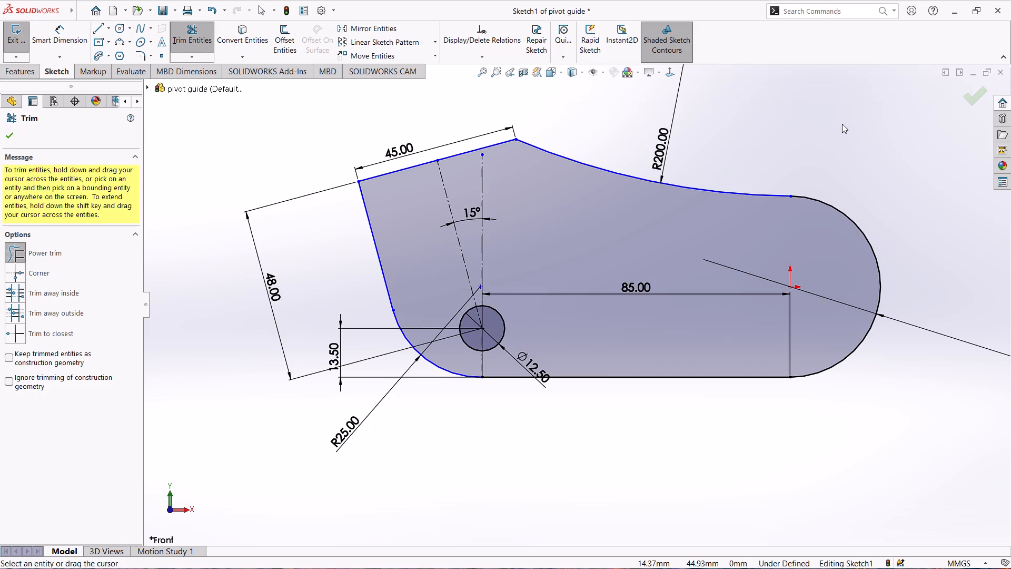
right_click_drag(842, 124, 812, 99)
key("Escape")
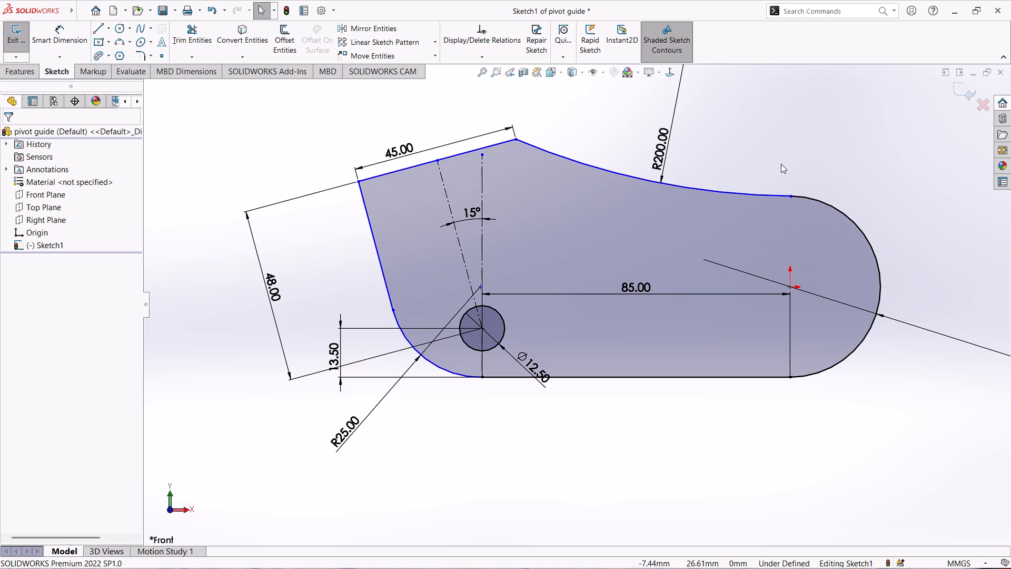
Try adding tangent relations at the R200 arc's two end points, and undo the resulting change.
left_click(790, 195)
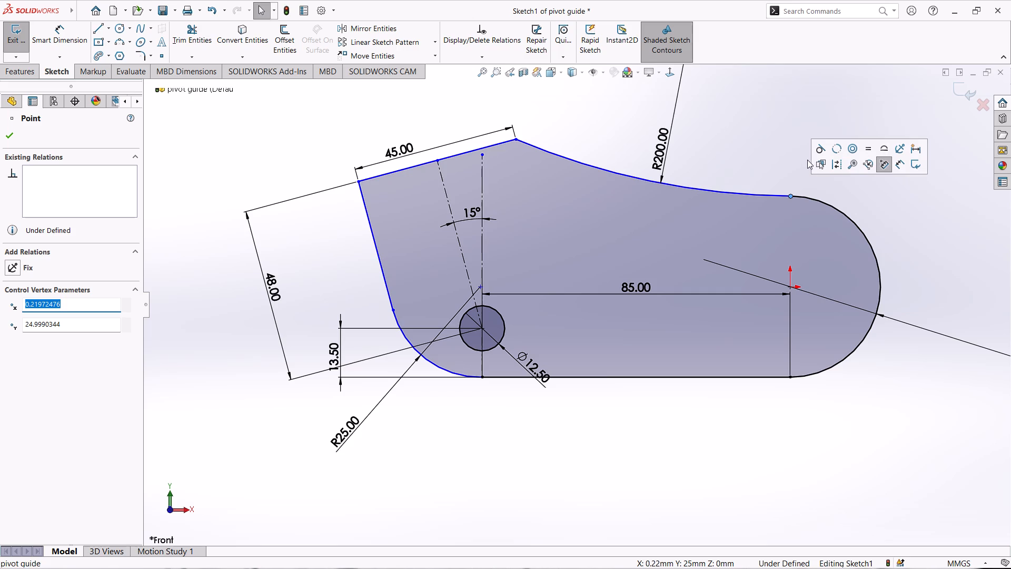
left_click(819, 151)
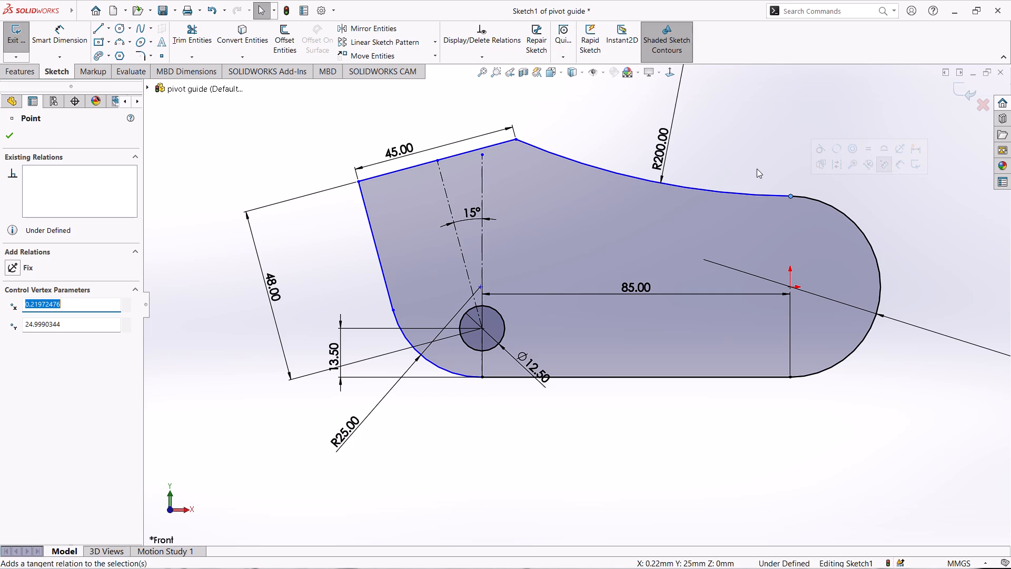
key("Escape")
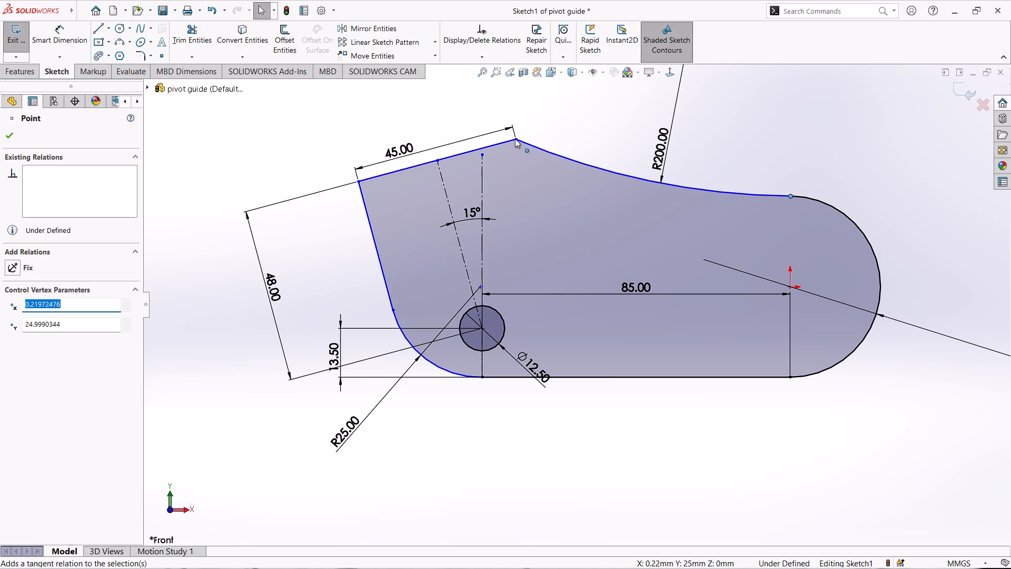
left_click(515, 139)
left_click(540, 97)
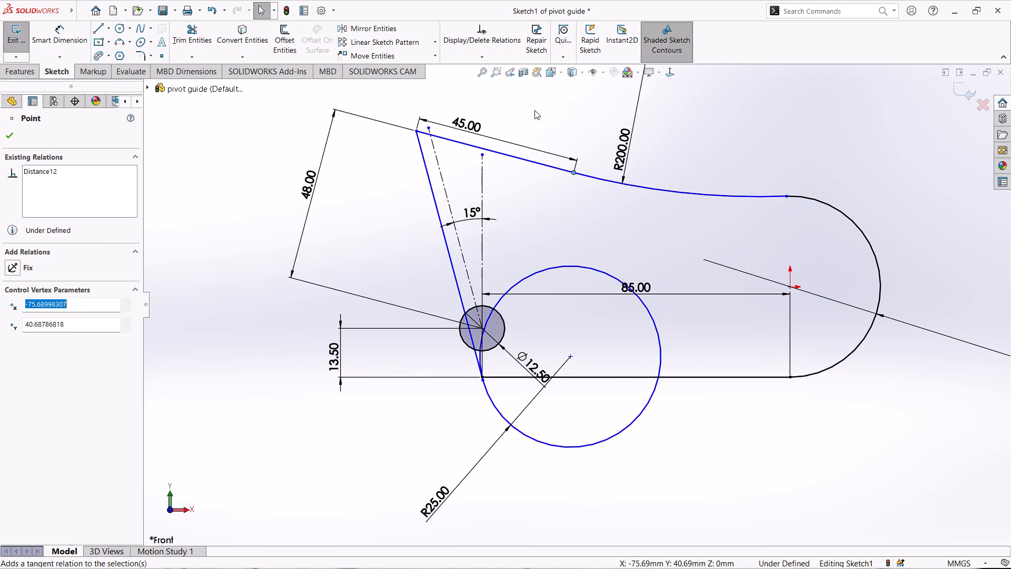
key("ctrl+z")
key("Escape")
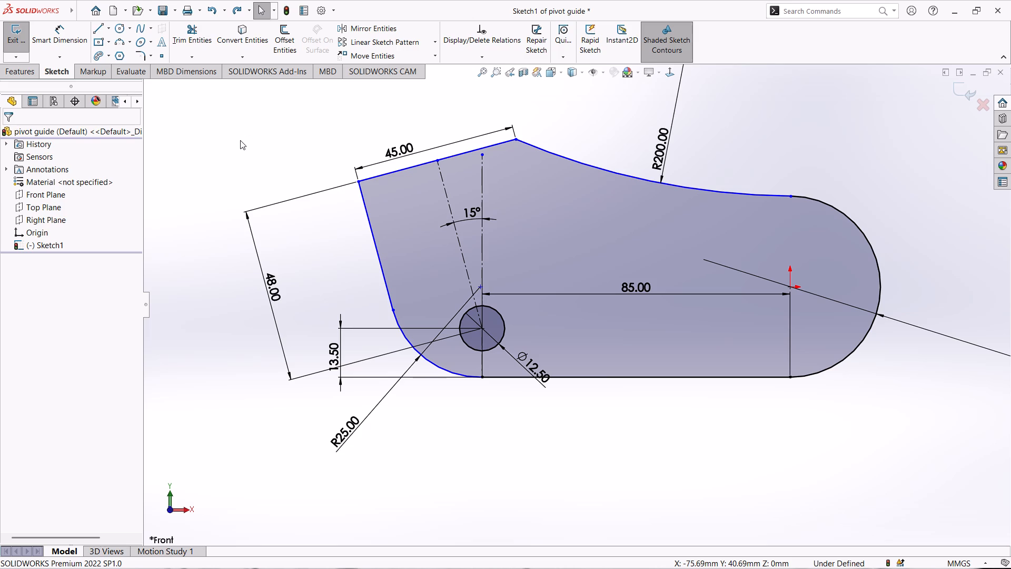
Dimension the distance between the tilted centerline and the rectangle's remaining side line as 45/2 mm.
right_click_drag(245, 148, 256, 96)
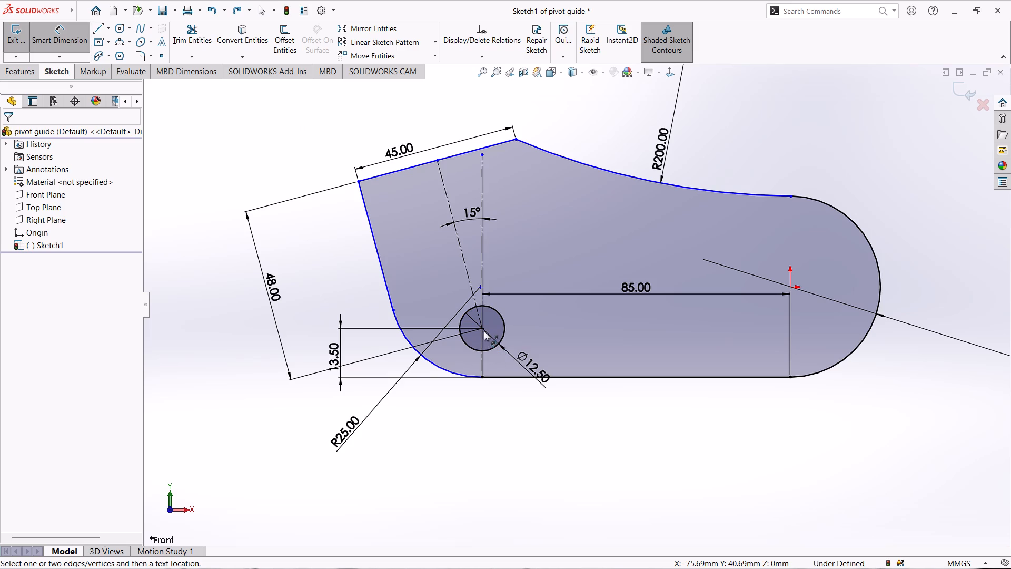
left_click(468, 268)
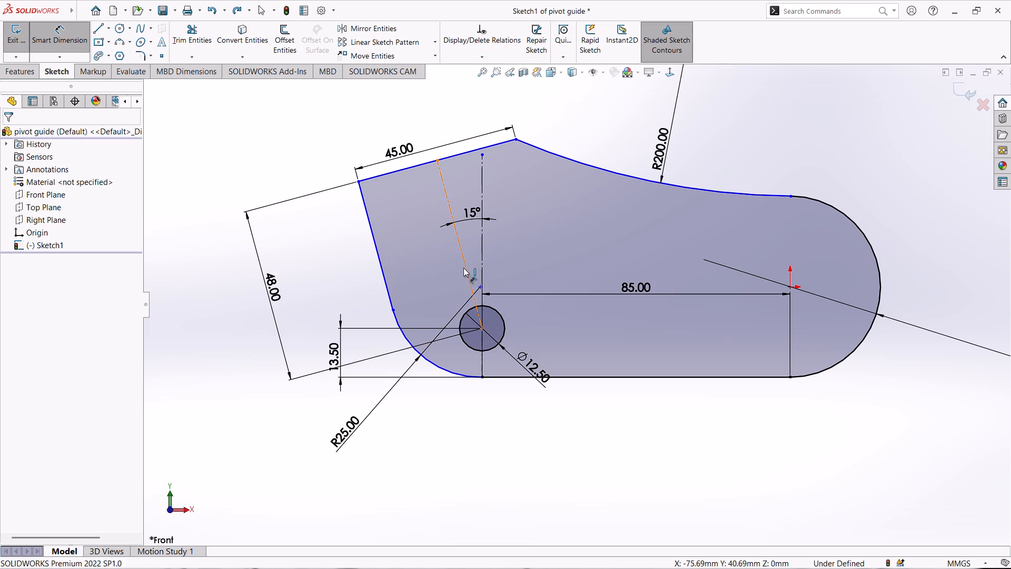
left_click(388, 296)
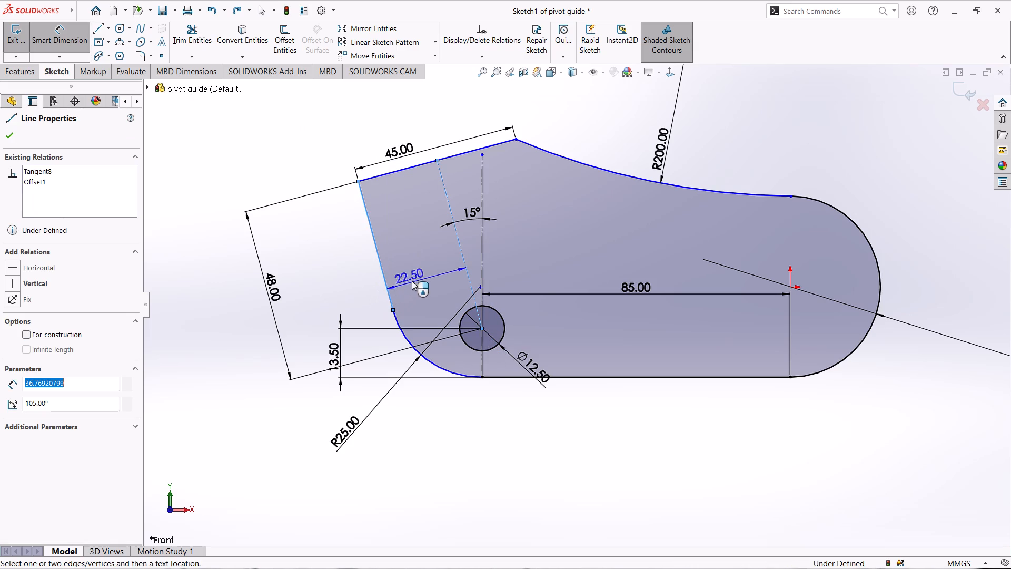
left_click(423, 266)
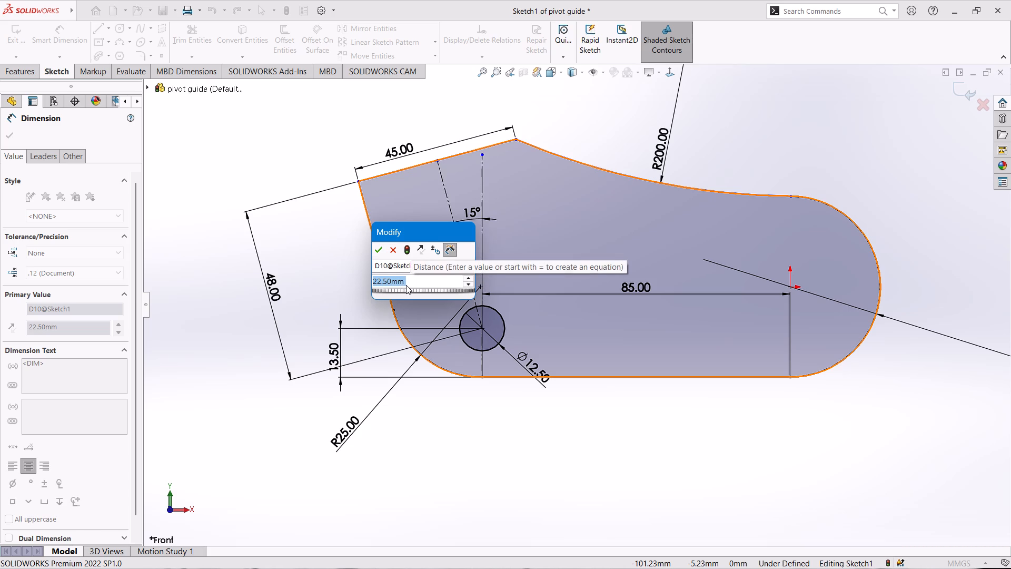
type("45/2")
key("Return")
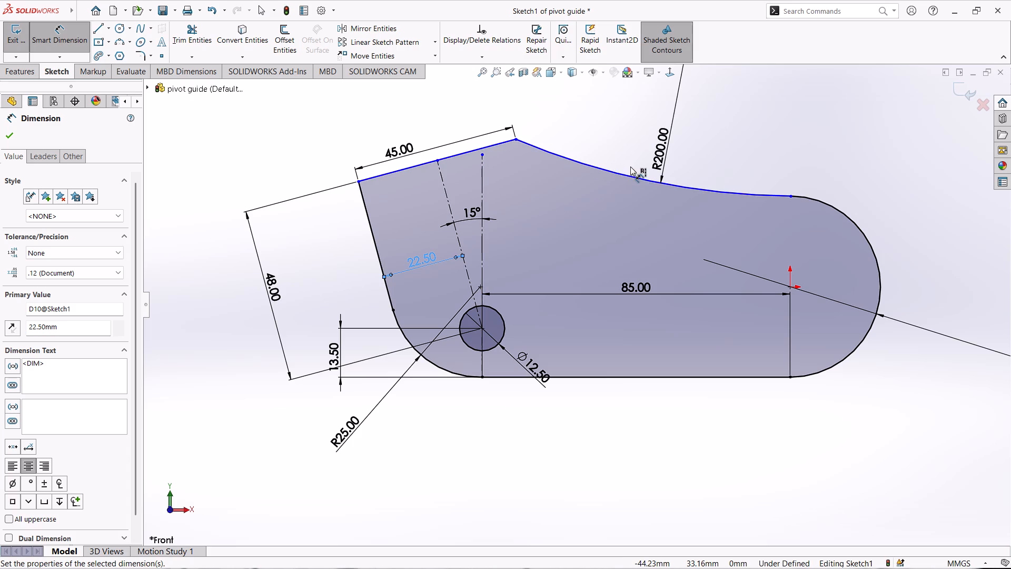
Dimension the vertical distance between the R200 arc's centre and the profile's bottom line, accepting the proposed value.
left_click(599, 168)
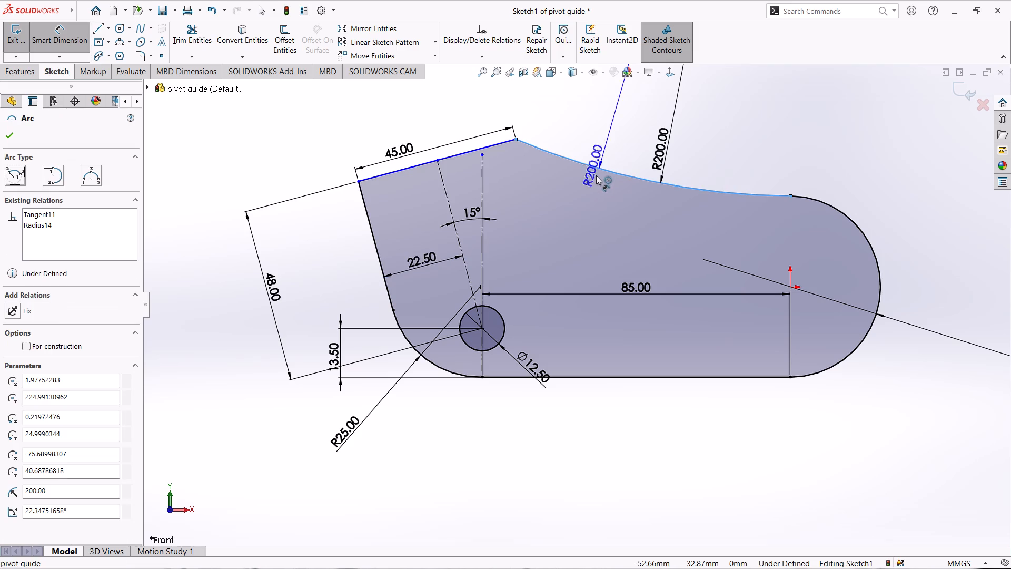
left_click(607, 376)
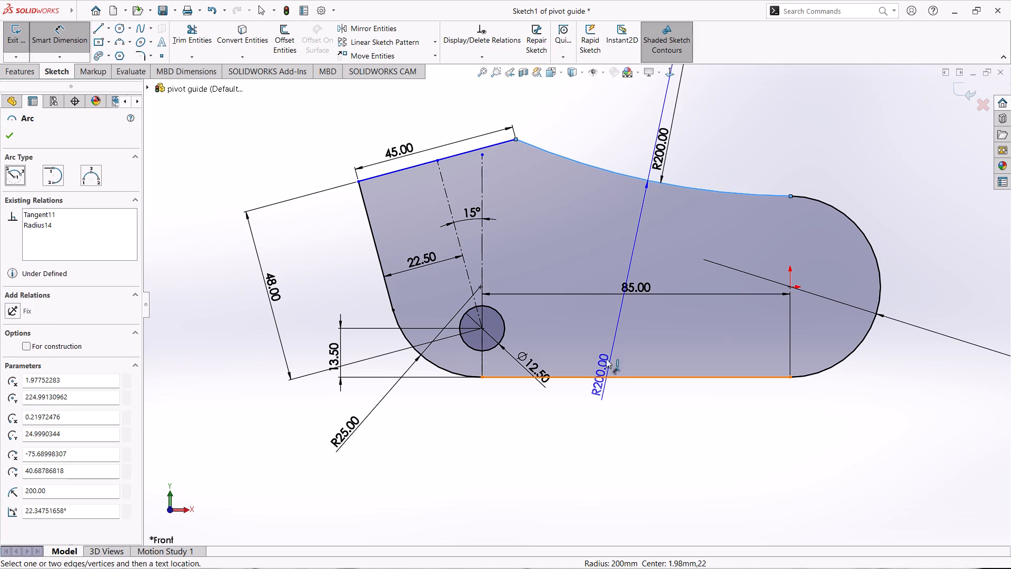
left_click(571, 240)
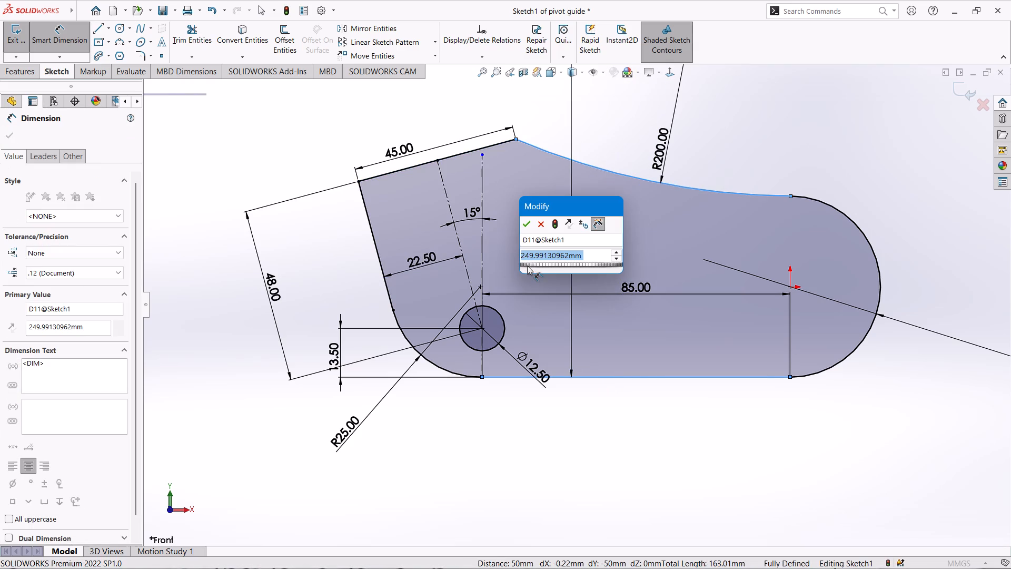
left_click(528, 226)
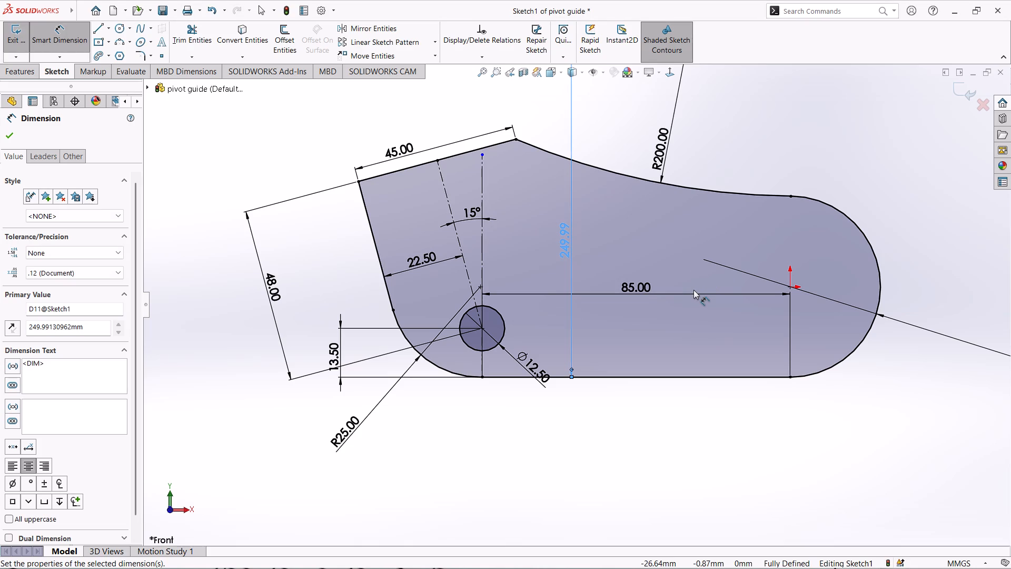
Examine the dimensioned sketch as a whole, including the R200 arc's centre and its distance to the bottom line.
scroll(792, 230, "down", 2)
scroll(792, 230, "up", 4)
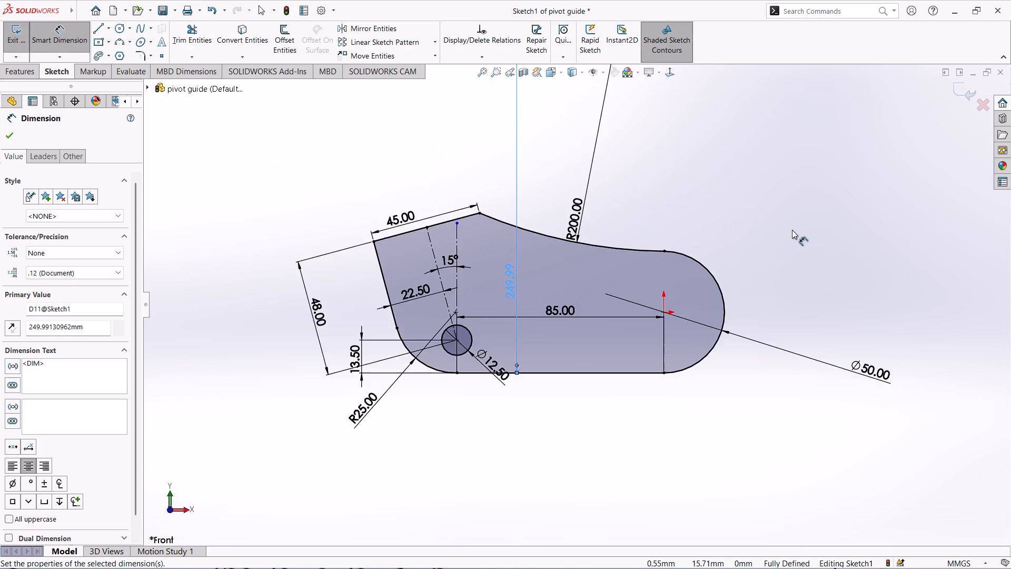
scroll(792, 230, "up", 7)
scroll(655, 202, "down", 3)
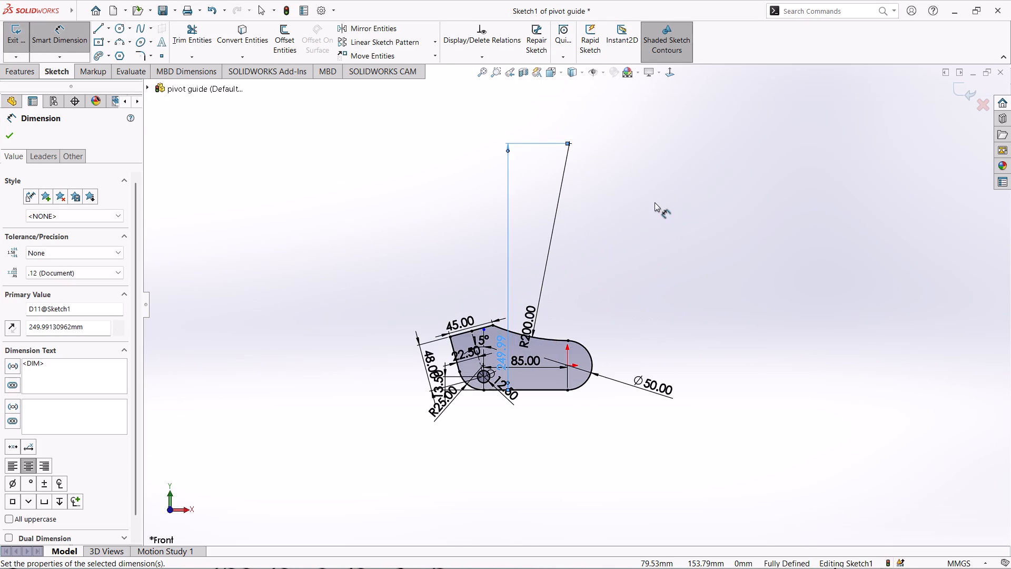
scroll(641, 219, "down", 1)
scroll(516, 411, "down", 7)
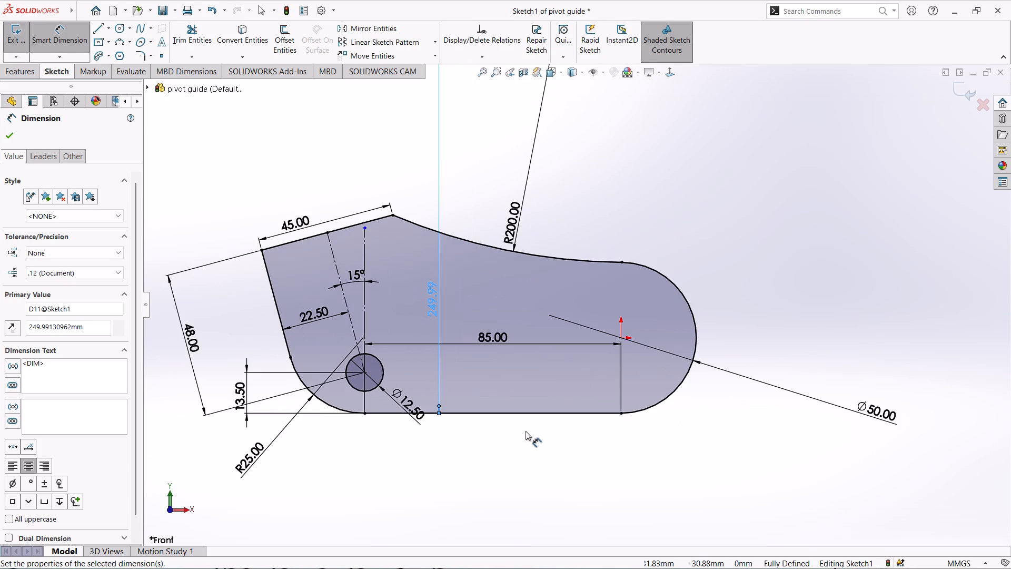
scroll(527, 434, "down", 1)
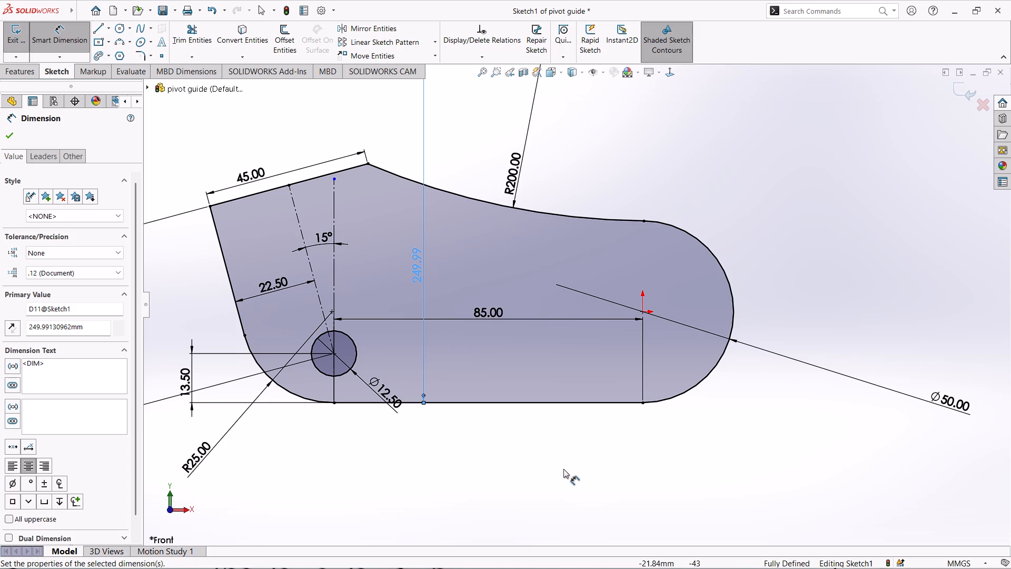
Exit the profile sketch and extrude it 40 mm as a boss using the Mid Plane end condition.
left_click(12, 45)
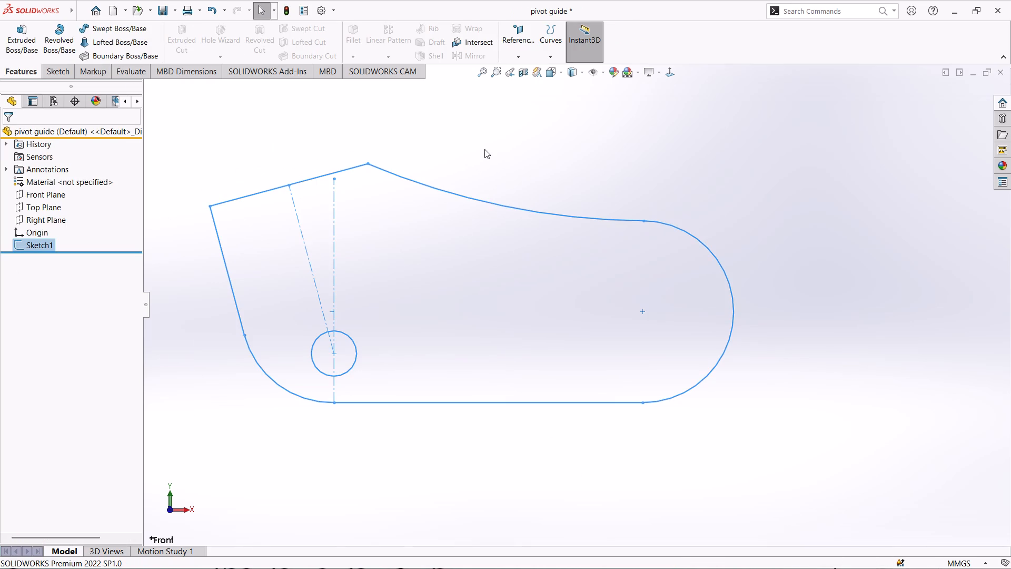
right_click_drag(495, 139, 464, 139)
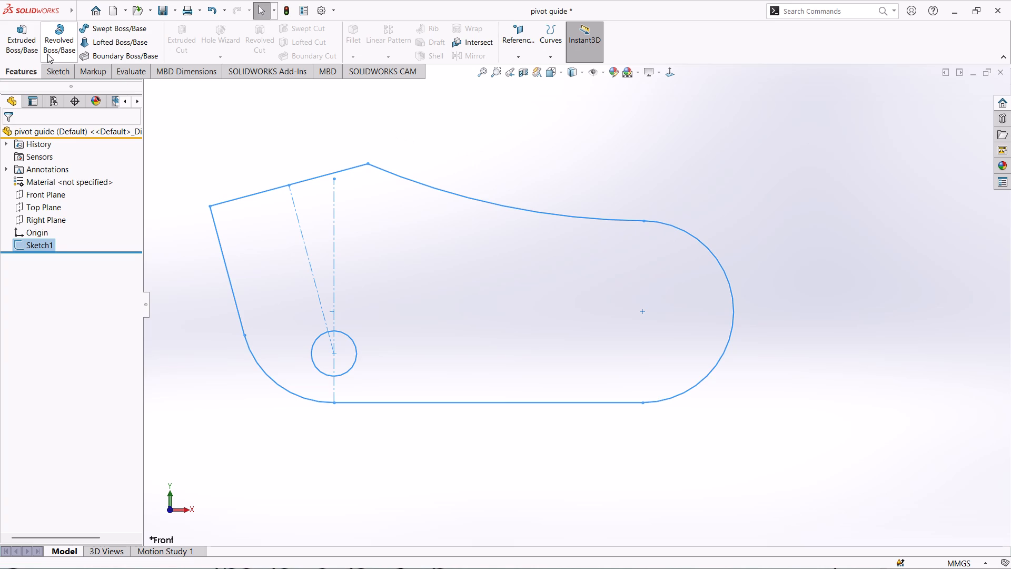
left_click(23, 40)
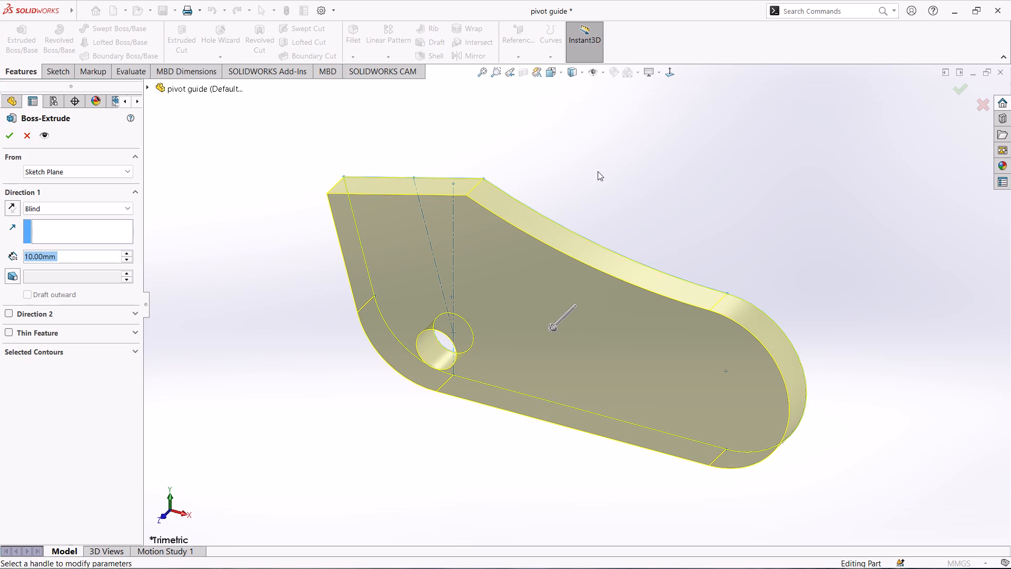
left_click(52, 206)
left_click(53, 264)
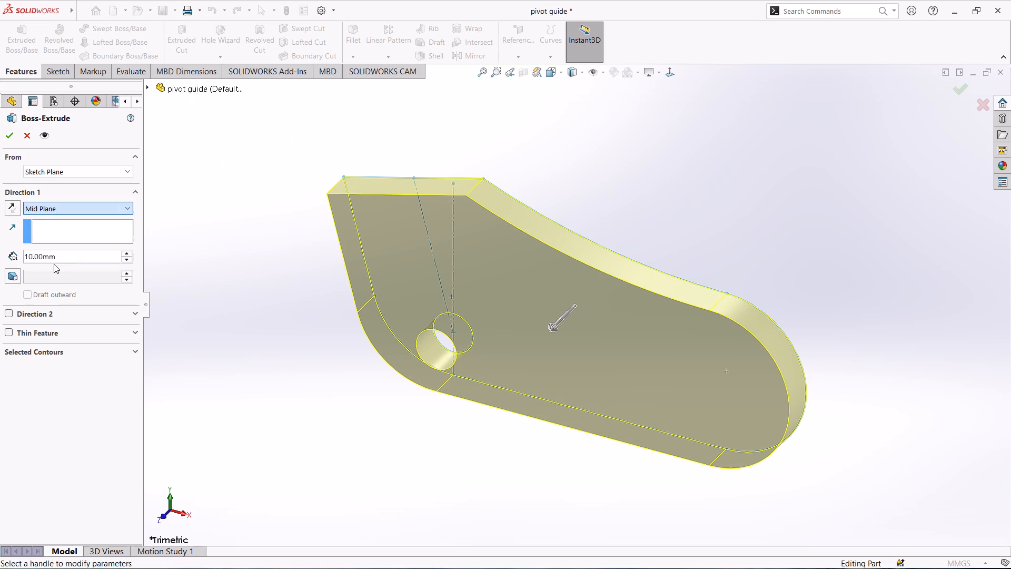
type("40")
key("Return")
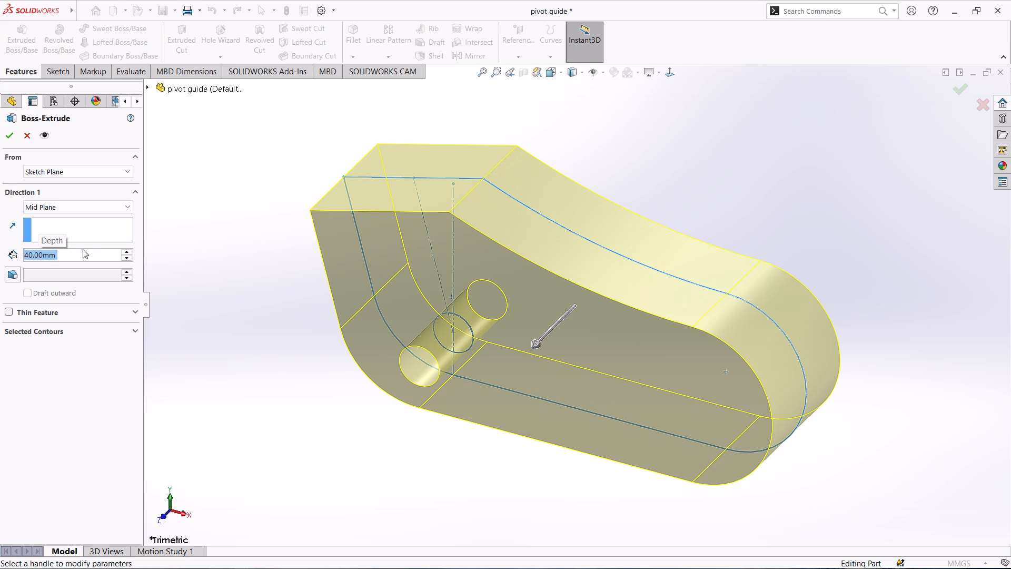
scroll(232, 389, "down", 1)
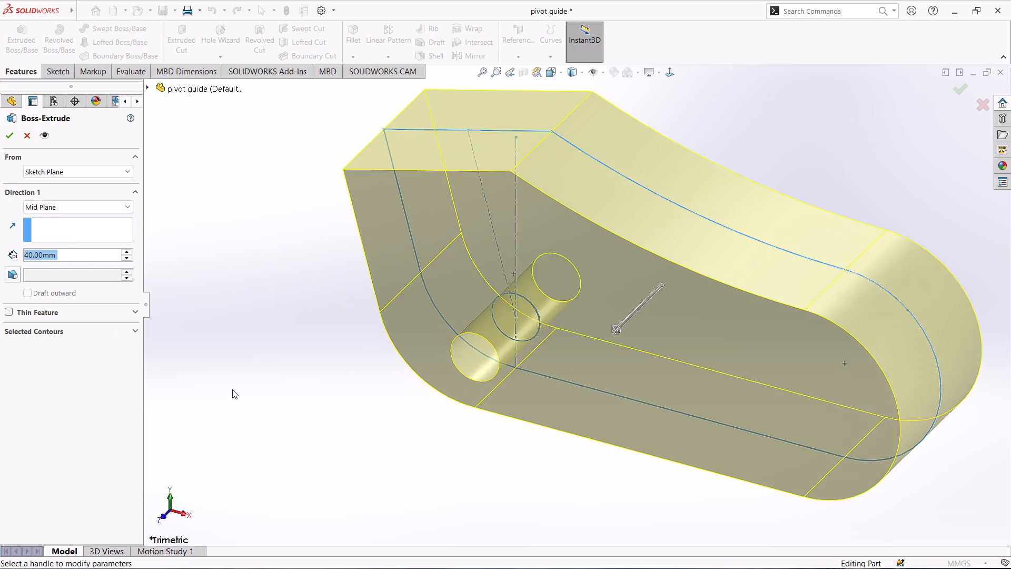
scroll(232, 389, "down", 1)
scroll(232, 384, "up", 1)
middle_click_drag(279, 387, 190, 378)
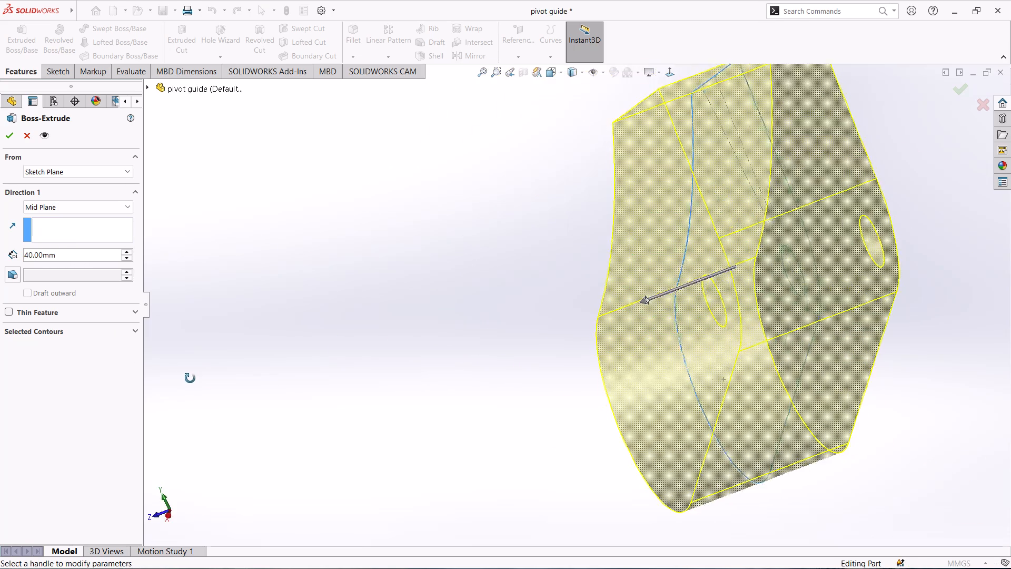
middle_click_drag(190, 378, 289, 365)
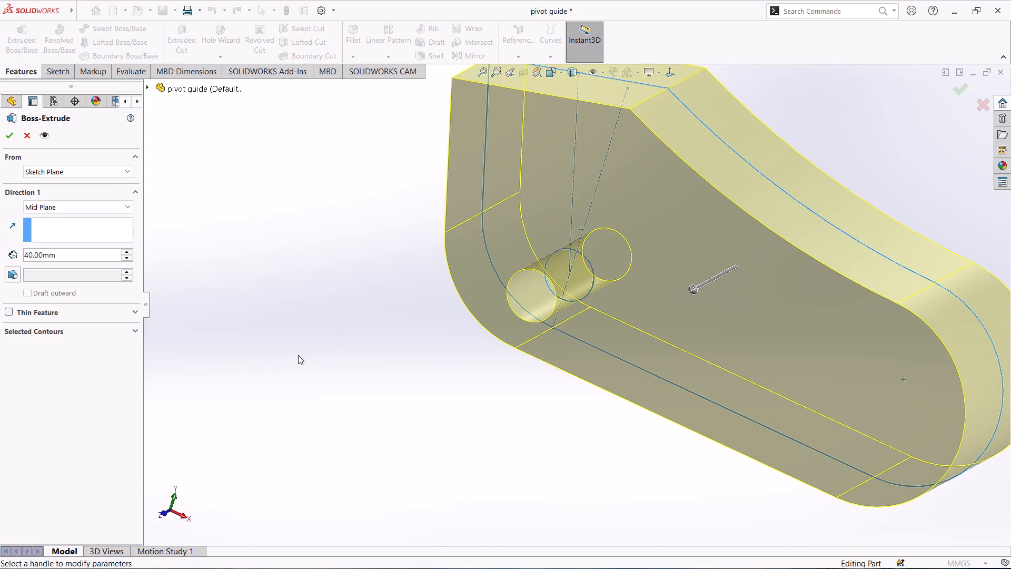
left_click(298, 355)
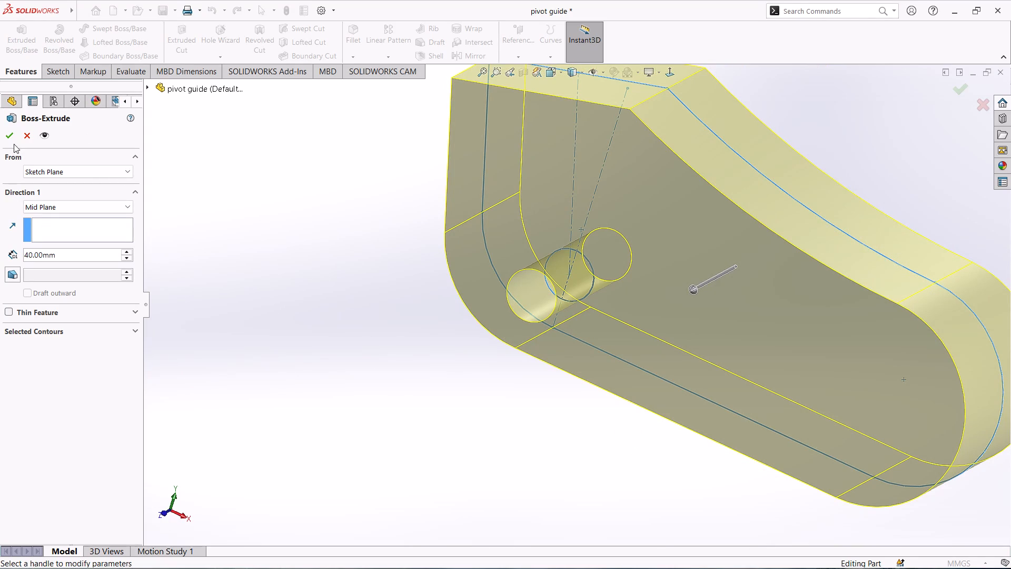
left_click(13, 141)
Examine the extruded body from several sides, including its front face, pivot hole and thickness.
scroll(370, 327, "down", 1)
scroll(369, 327, "up", 4)
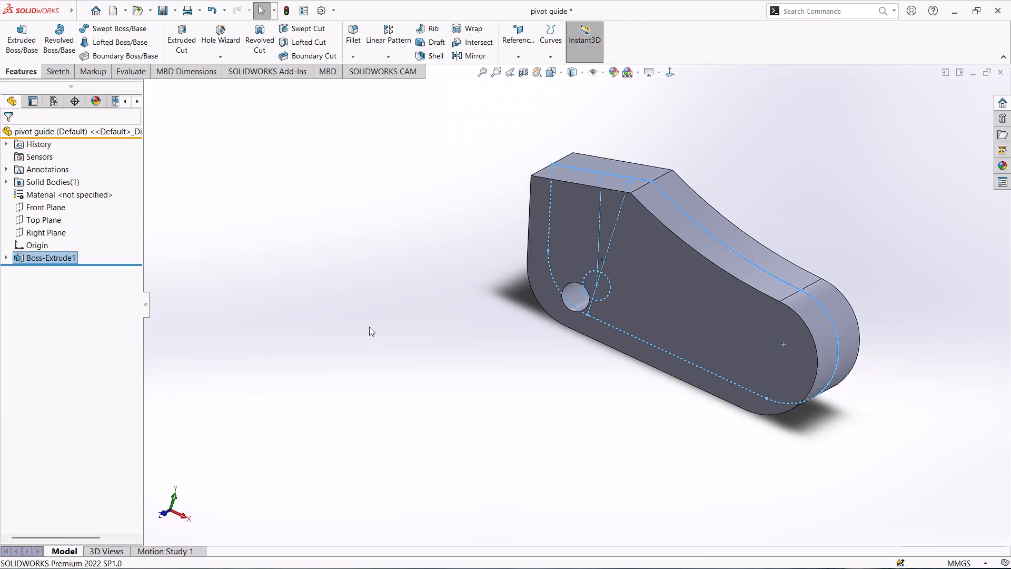
scroll(369, 327, "up", 1)
scroll(369, 328, "down", 1)
scroll(369, 328, "up", 3)
left_click(437, 358)
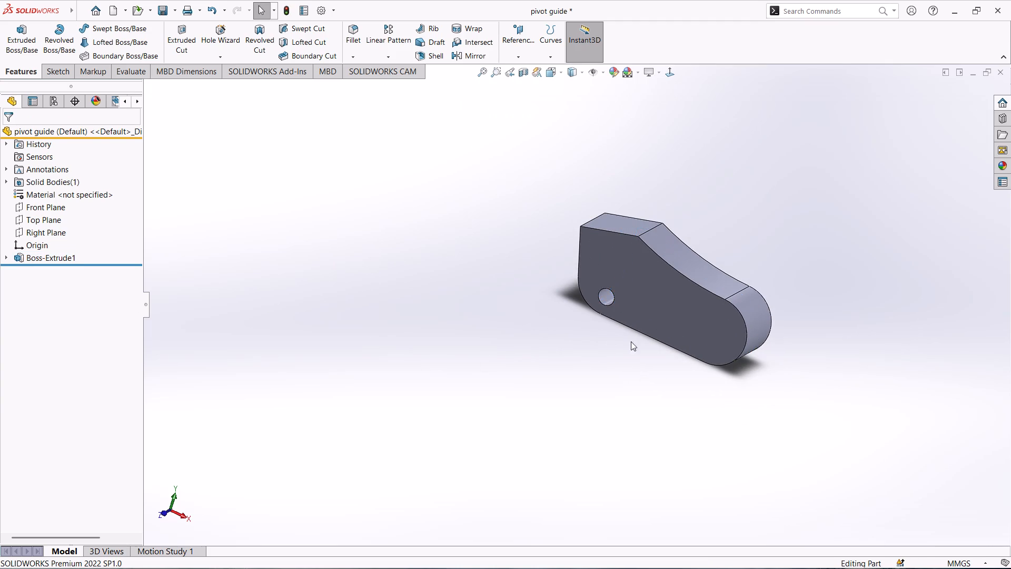
scroll(664, 345, "down", 2)
scroll(770, 313, "down", 4)
scroll(494, 341, "up", 3)
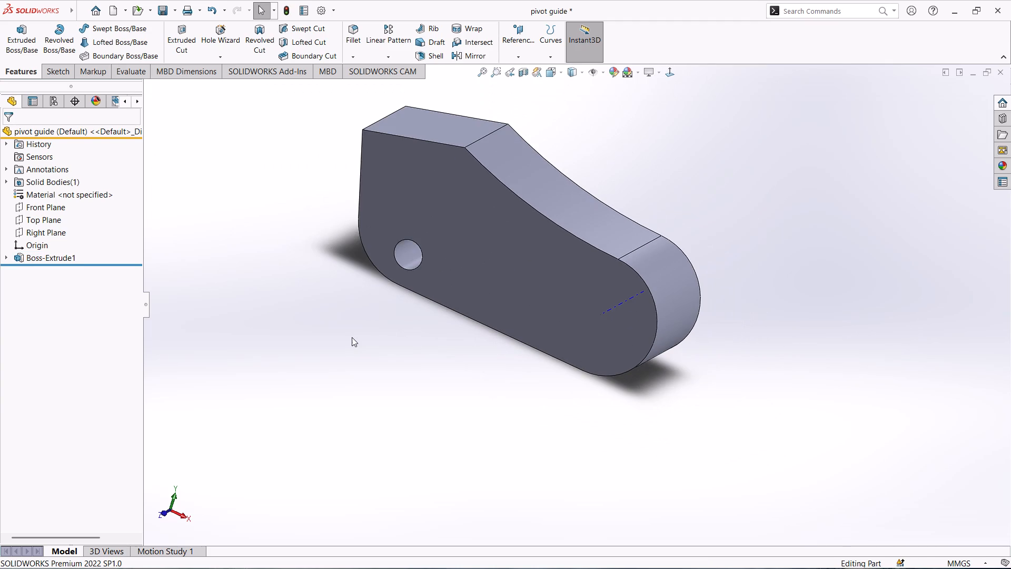
middle_click_drag(350, 338, 420, 348)
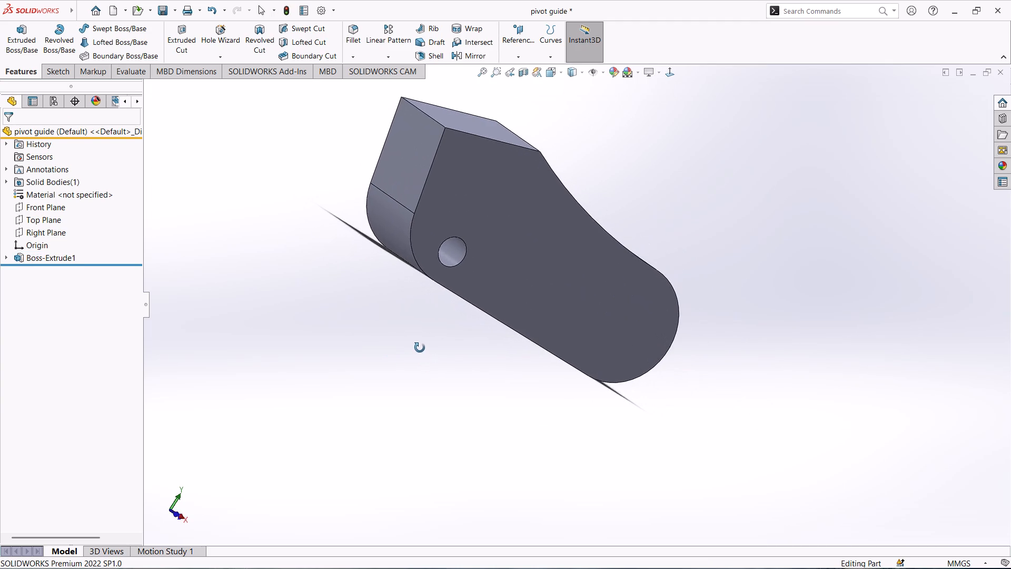
middle_click_drag(420, 348, 382, 352)
scroll(456, 348, "down", 2)
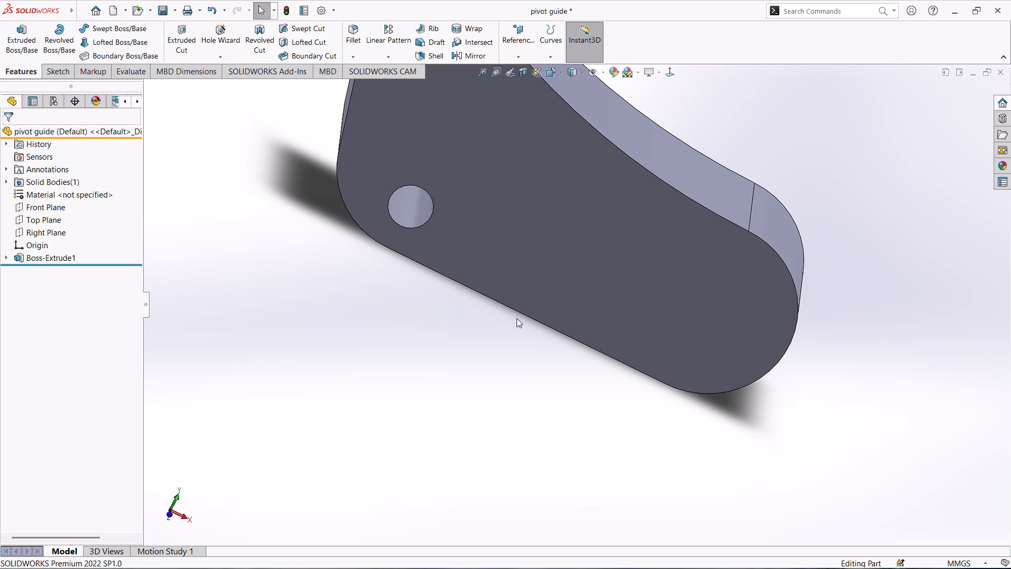
scroll(547, 223, "down", 2)
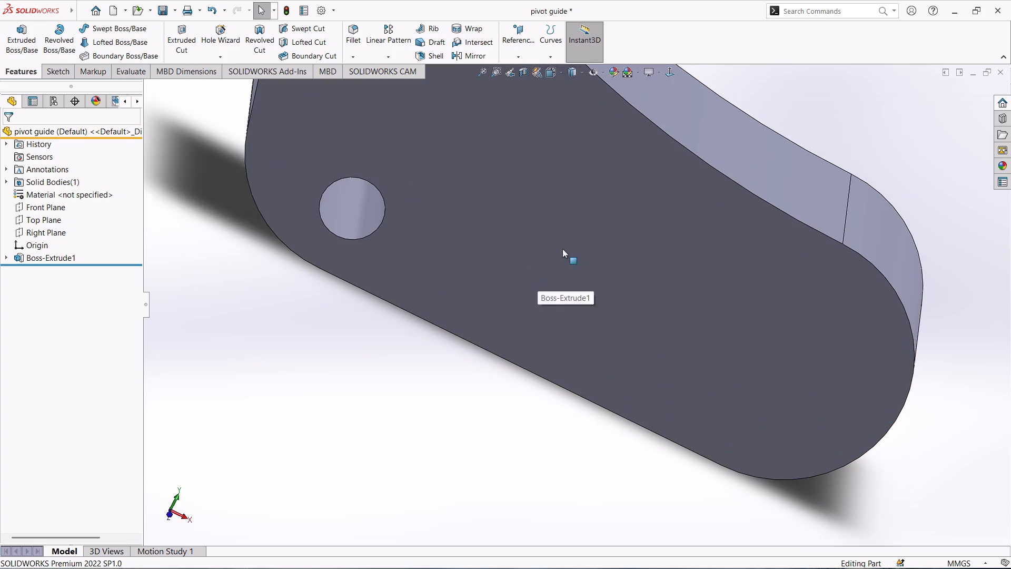
scroll(590, 277, "up", 1)
middle_click_drag(594, 475, 596, 475)
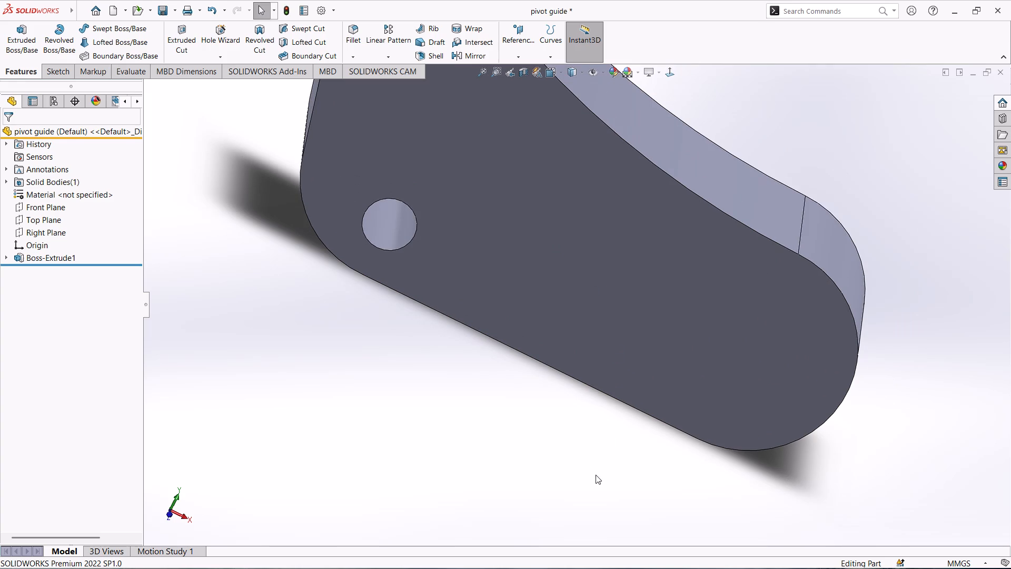
middle_click_drag(596, 475, 598, 408)
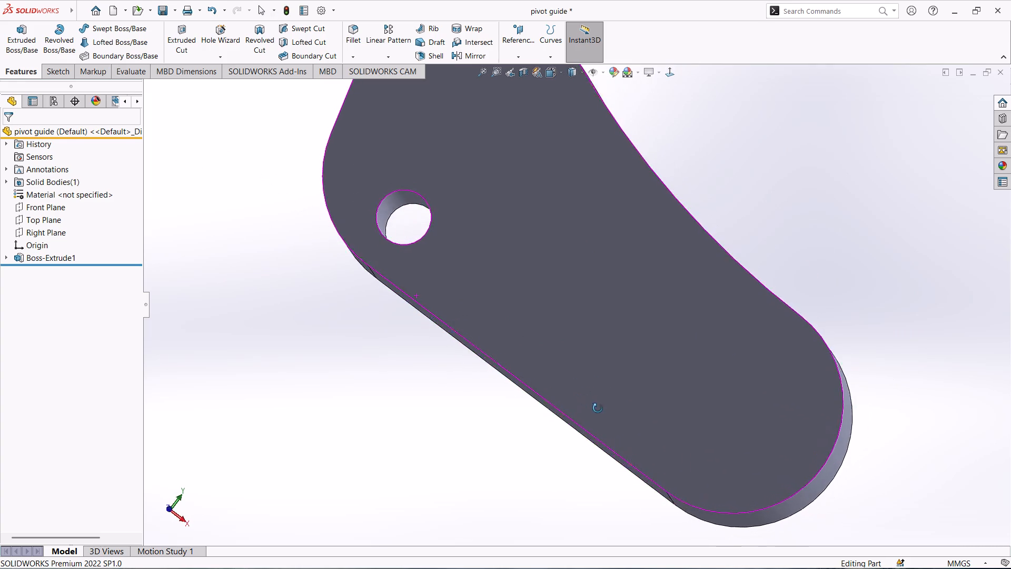
middle_click_drag(598, 408, 708, 451)
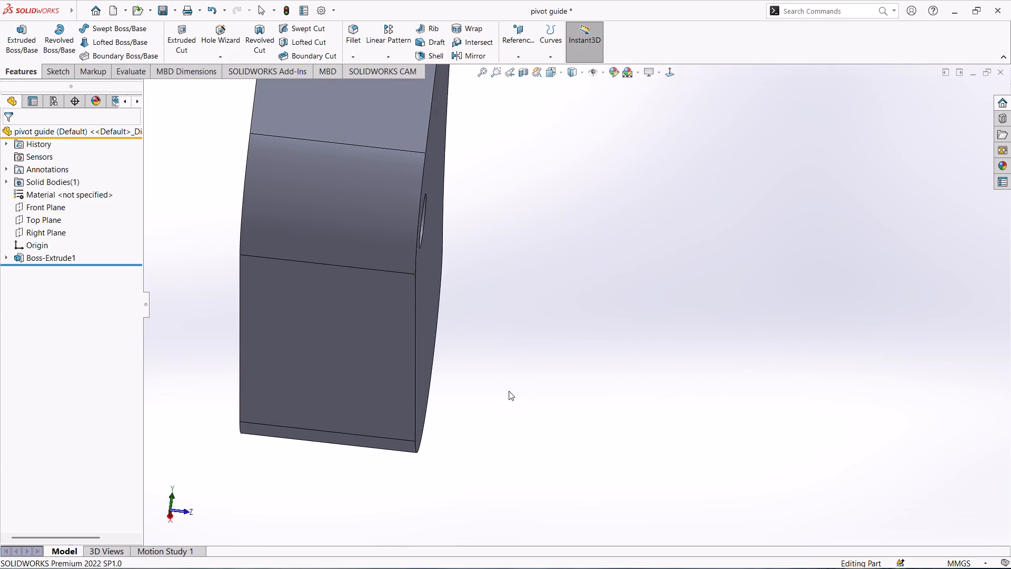
scroll(464, 371, "down", 1)
scroll(473, 374, "up", 6)
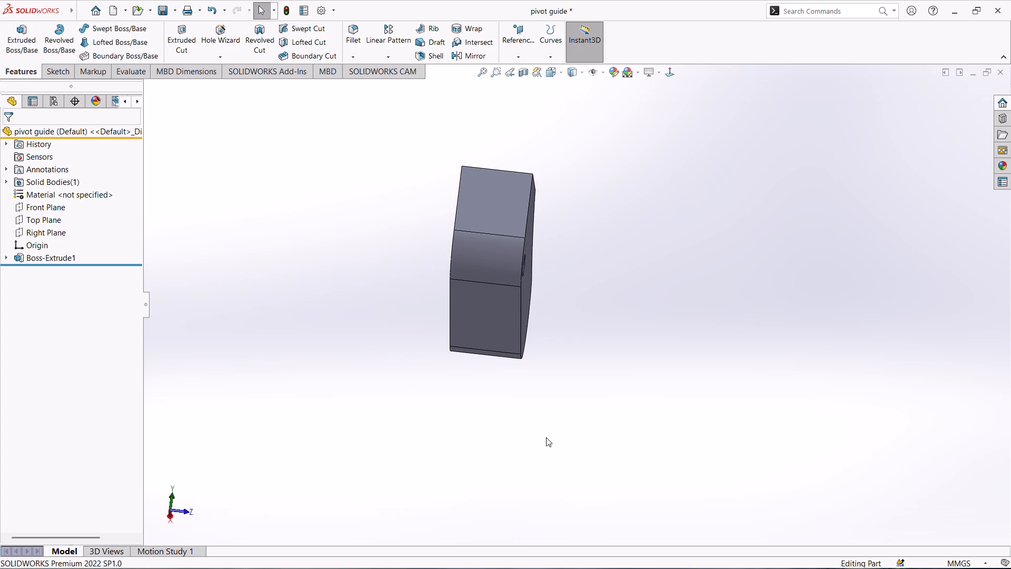
scroll(549, 294, "down", 1)
Start a sketch on the body's large flat front face and draw a 27 mm diameter circle centred on the origin.
left_click(527, 307)
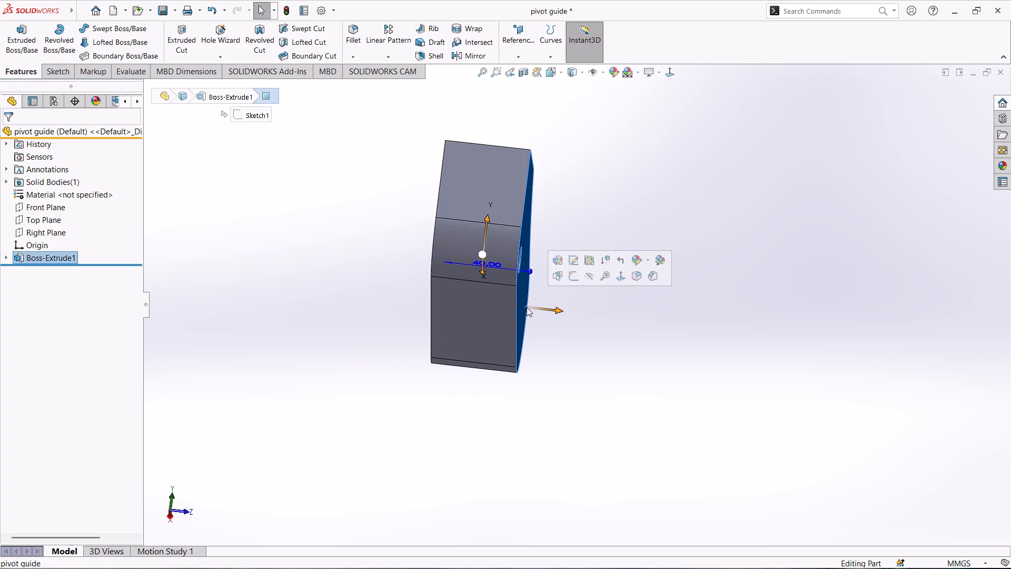
left_click(573, 271)
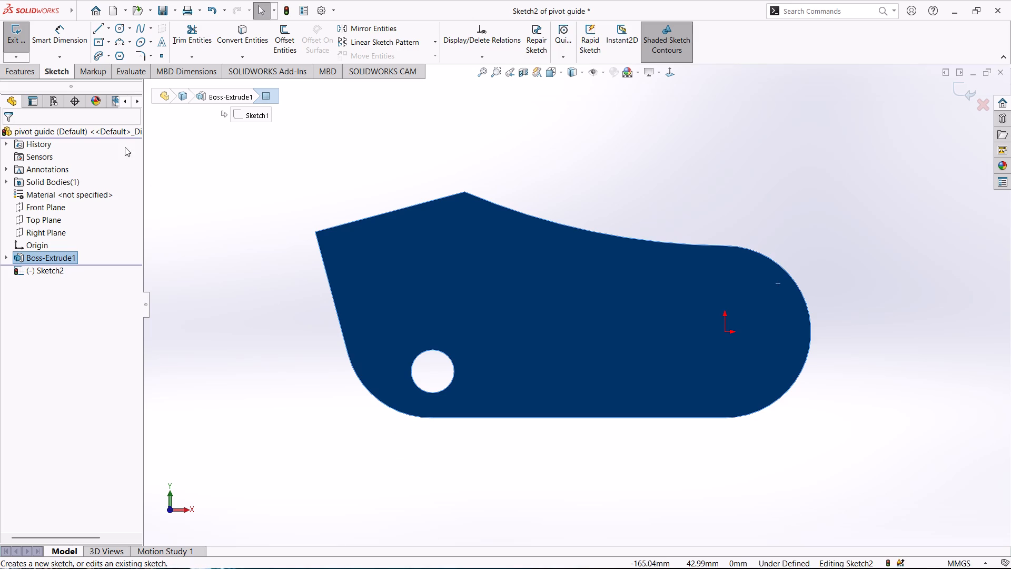
left_click(119, 26)
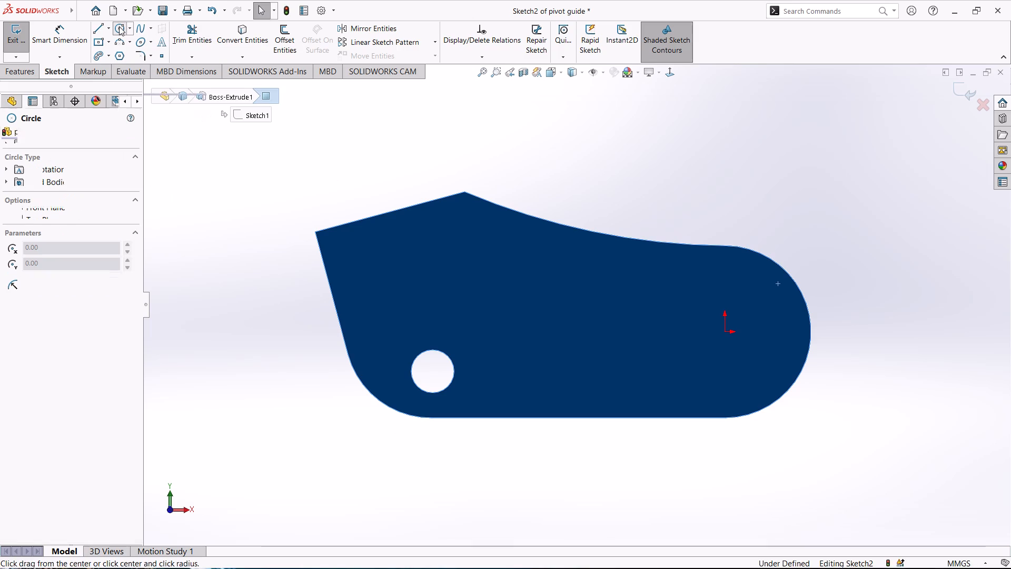
left_click(724, 332)
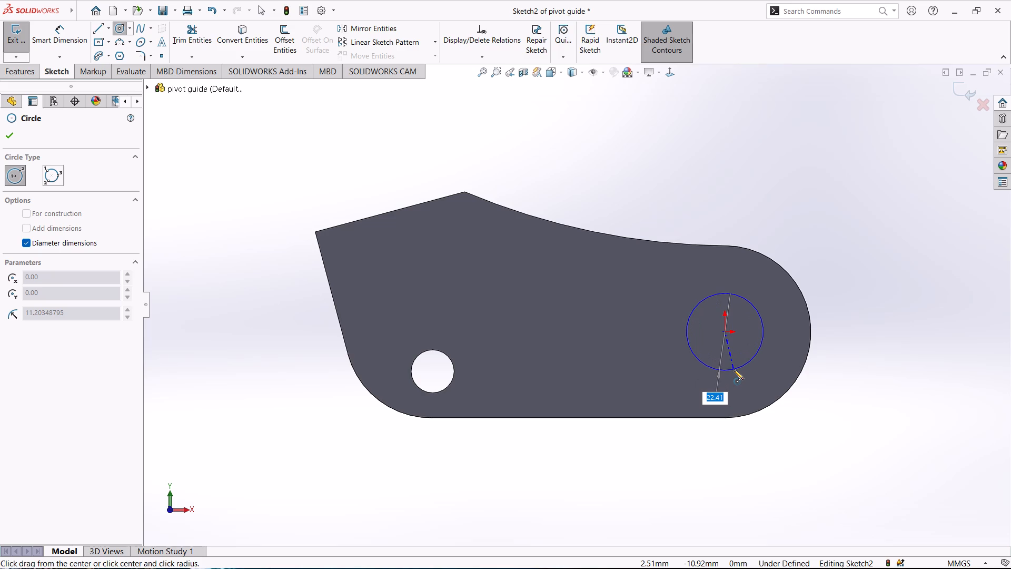
type("27")
key("Return")
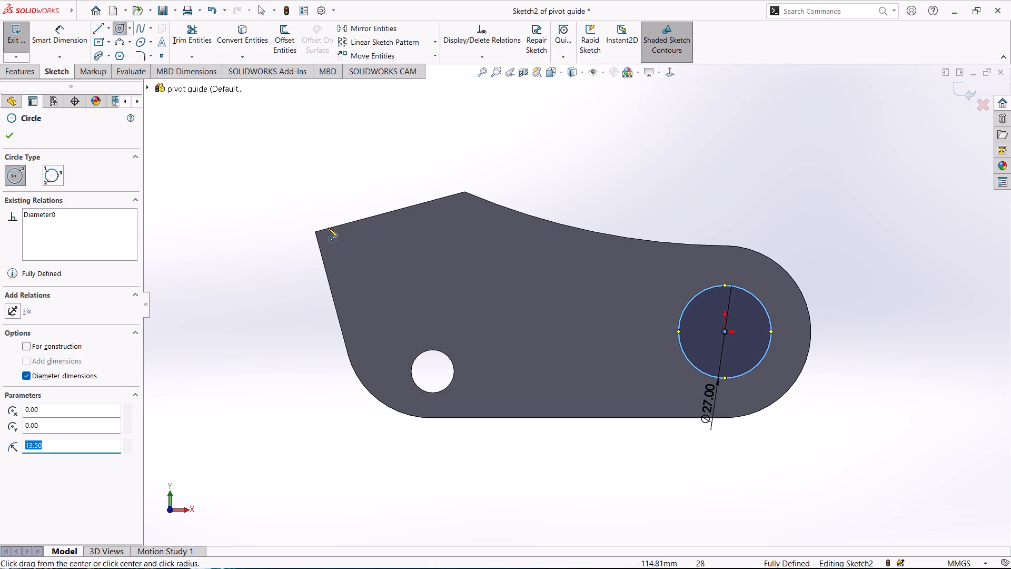
Draw a 40 mm horizontal line from the circle's centre toward the small pivot hole's side of the body.
right_click_drag(320, 184, 232, 194)
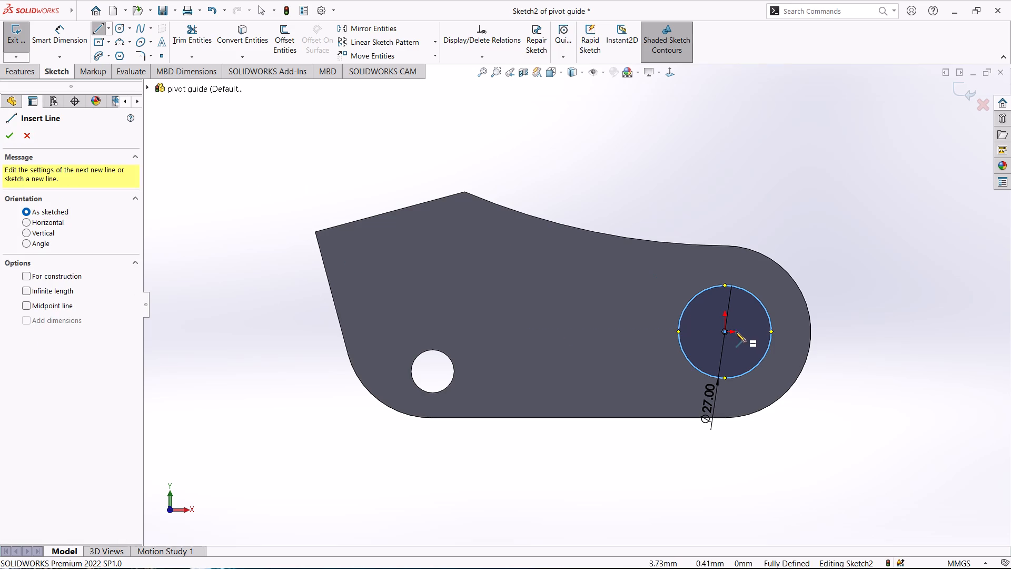
left_click(725, 332)
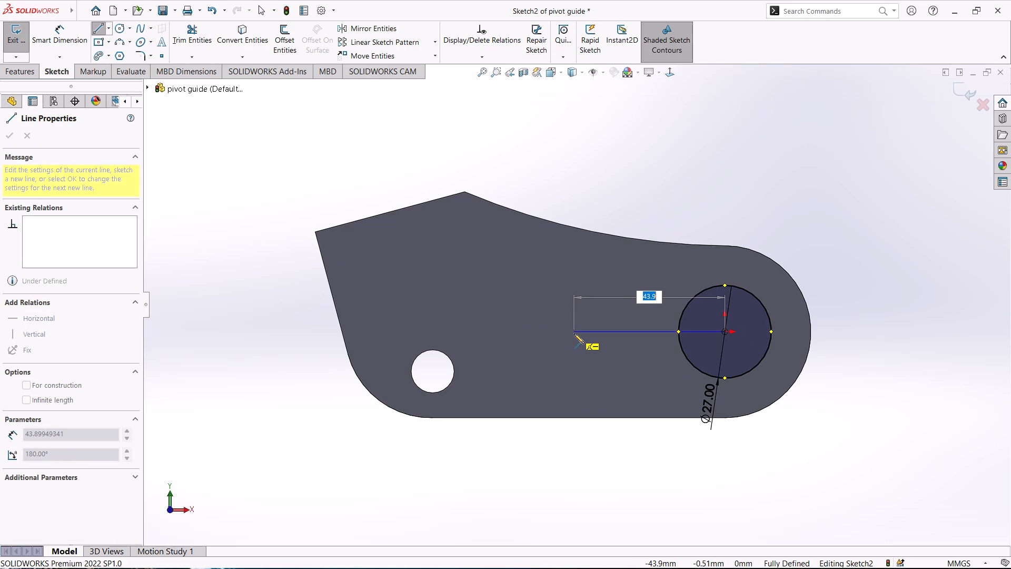
type("40")
key("Return")
Draw a second circle centred on the line's free end and make it equal to the 27 mm circle.
right_click_drag(574, 333, 625, 346)
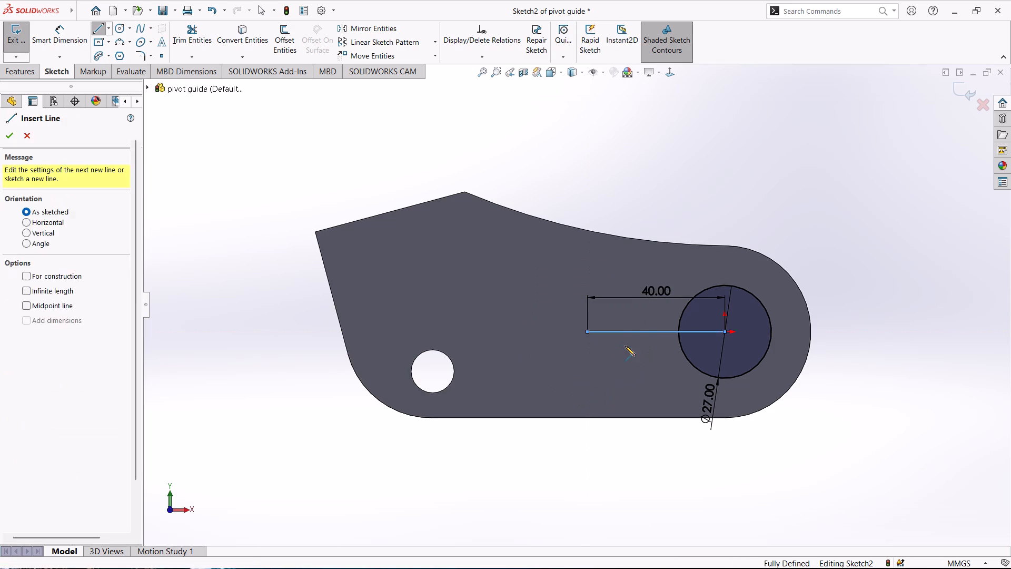
left_click(587, 332)
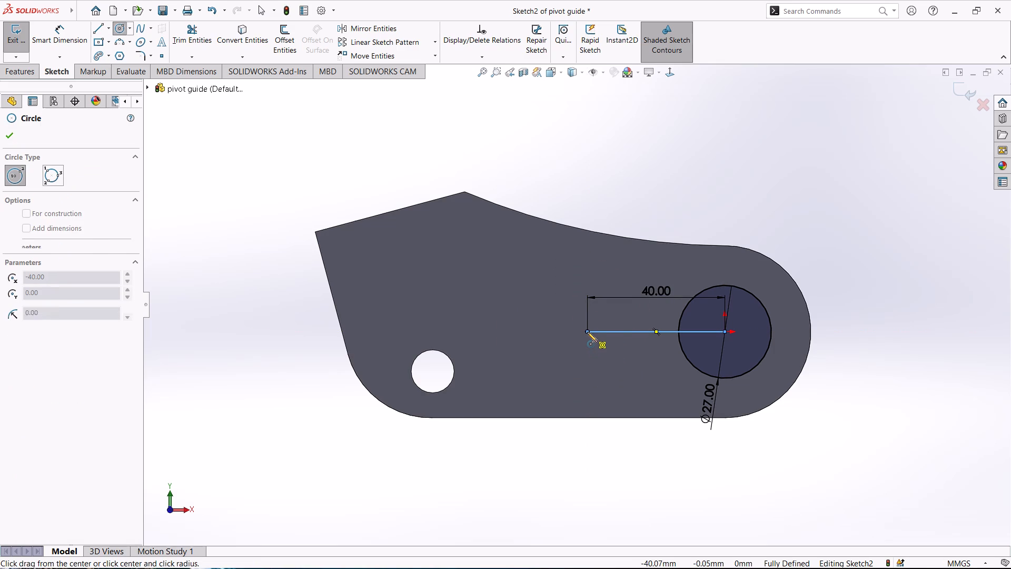
left_click(613, 378)
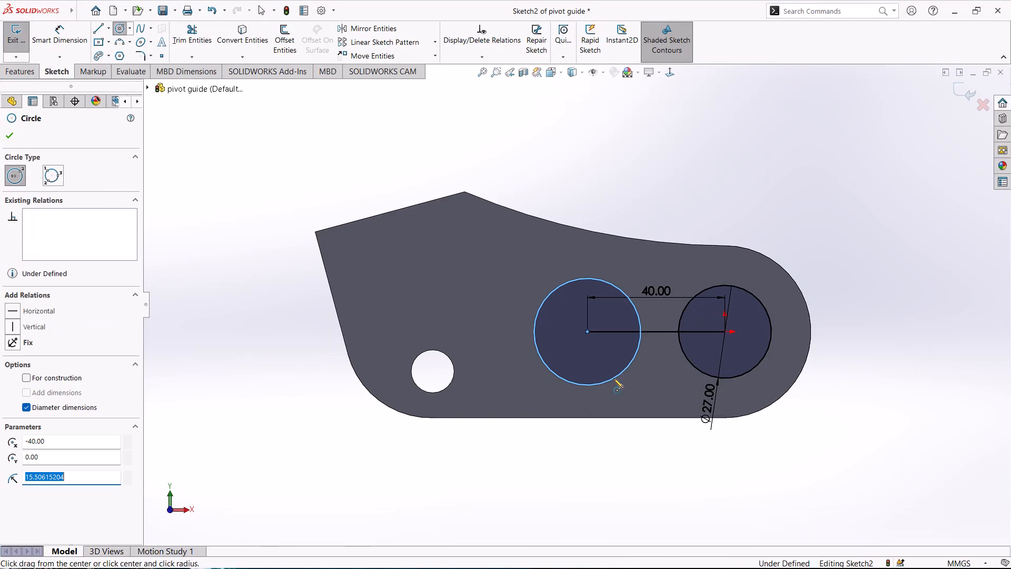
key("Escape")
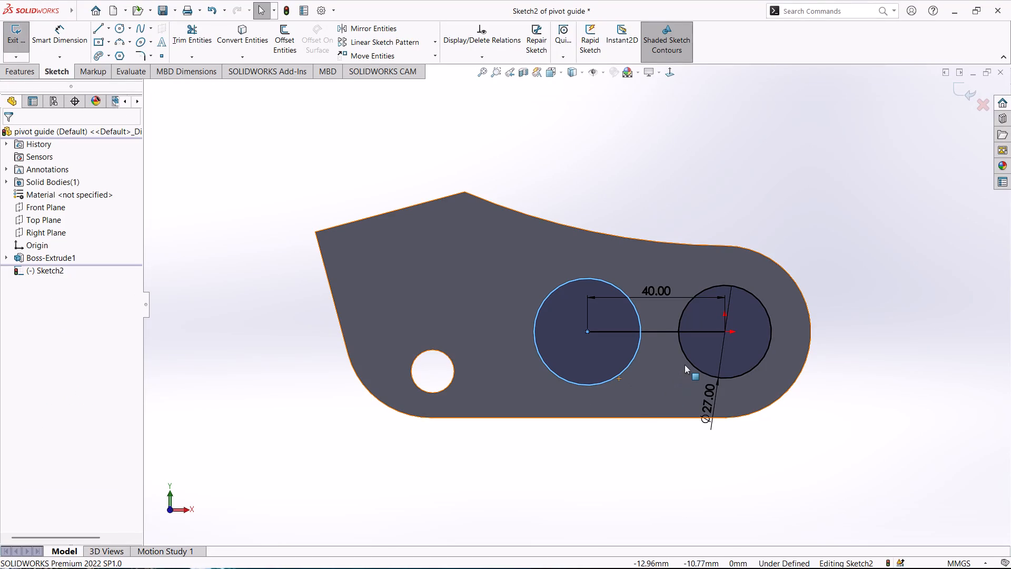
left_click(687, 361, "ctrl")
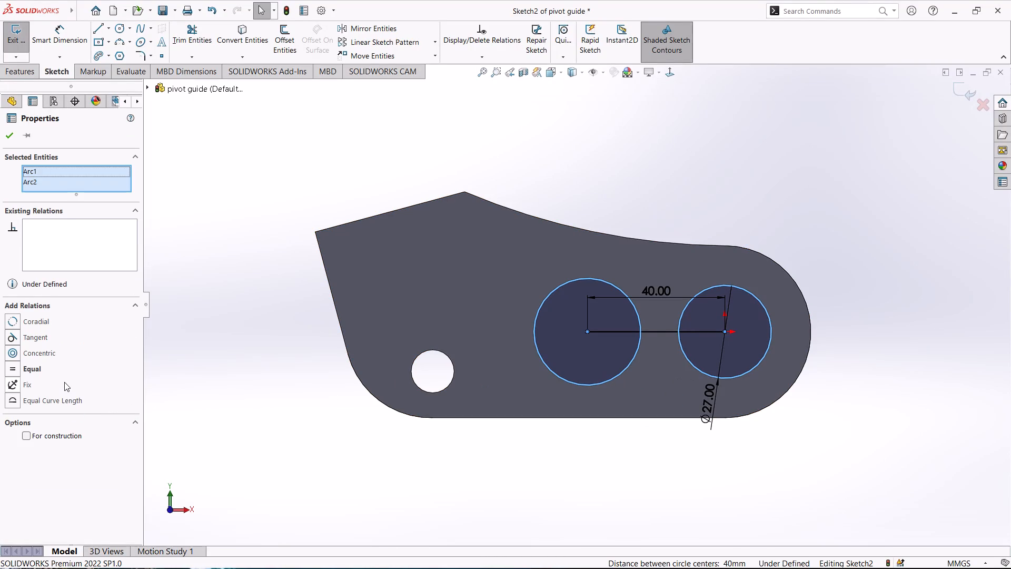
left_click(39, 369)
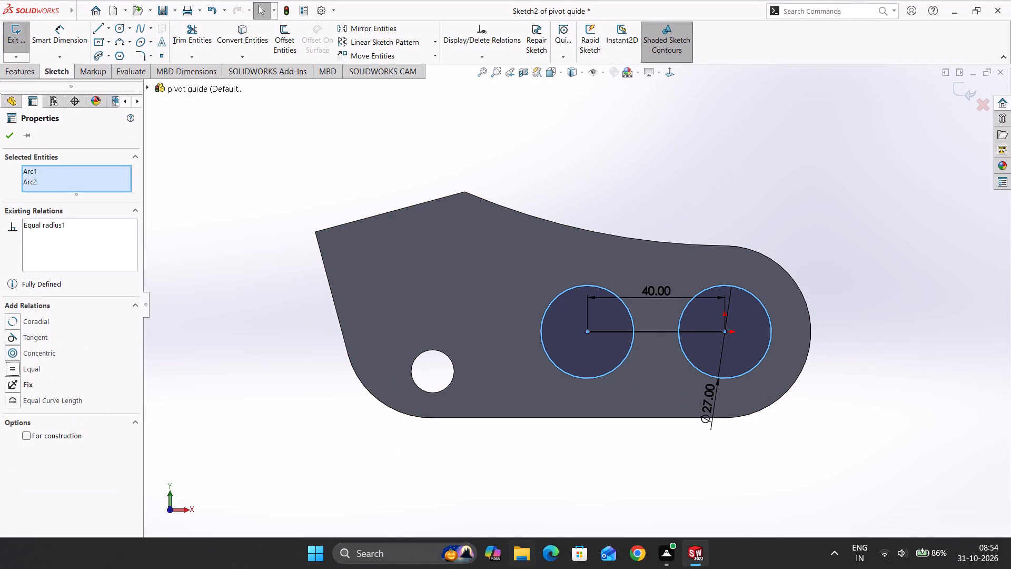
key("Escape")
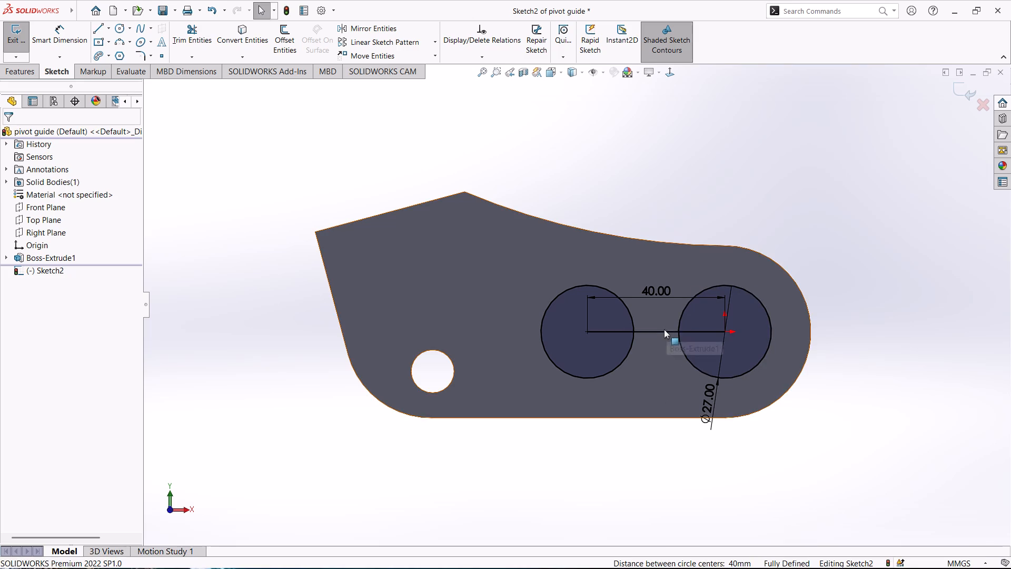
Convert the 40 mm line between the two circle centres to construction geometry.
left_click(663, 330)
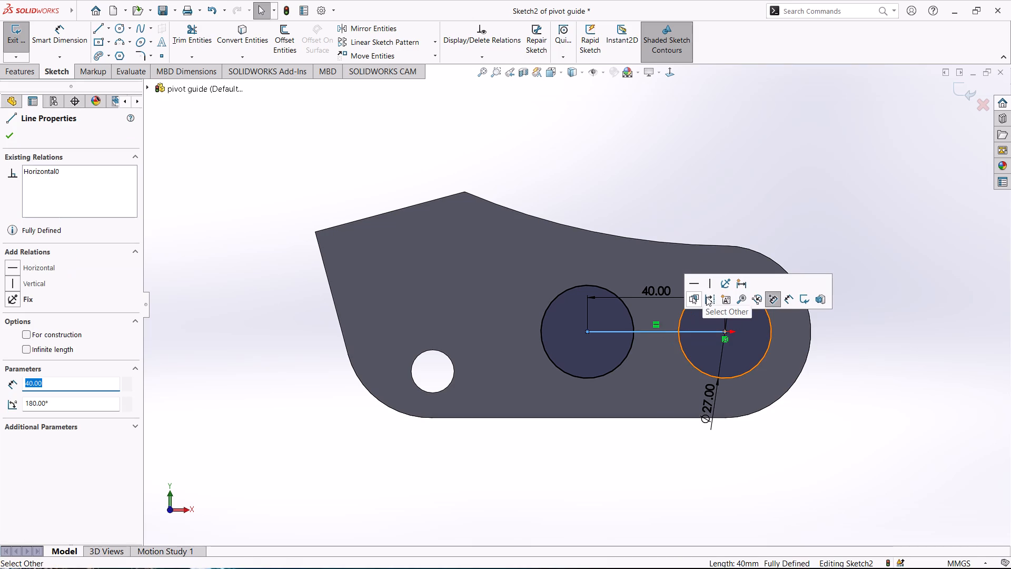
left_click(707, 298)
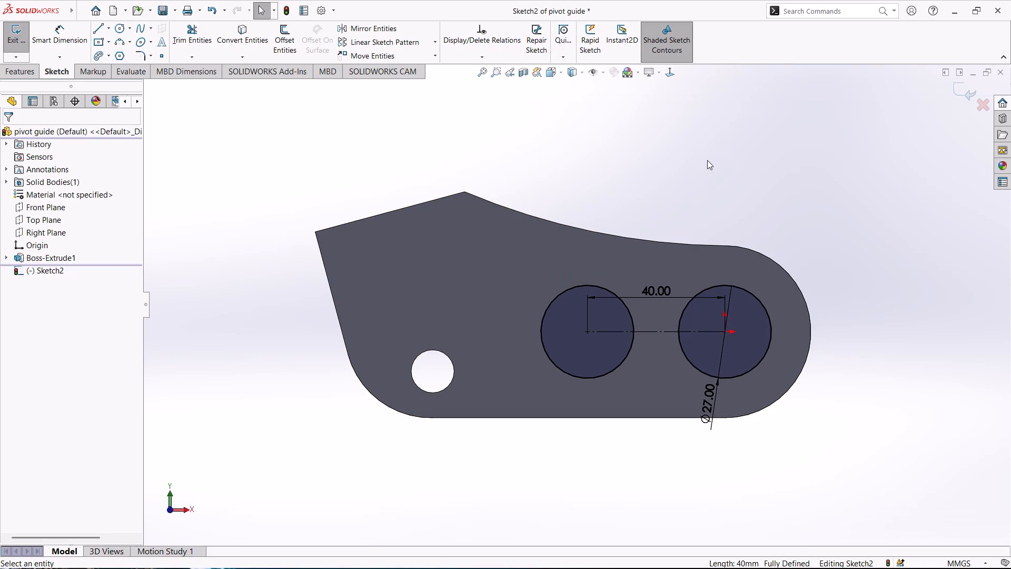
Draw two 40 mm horizontal lines joining the circles, one between their top points and one between their bottom points.
right_click_drag(707, 161, 592, 179)
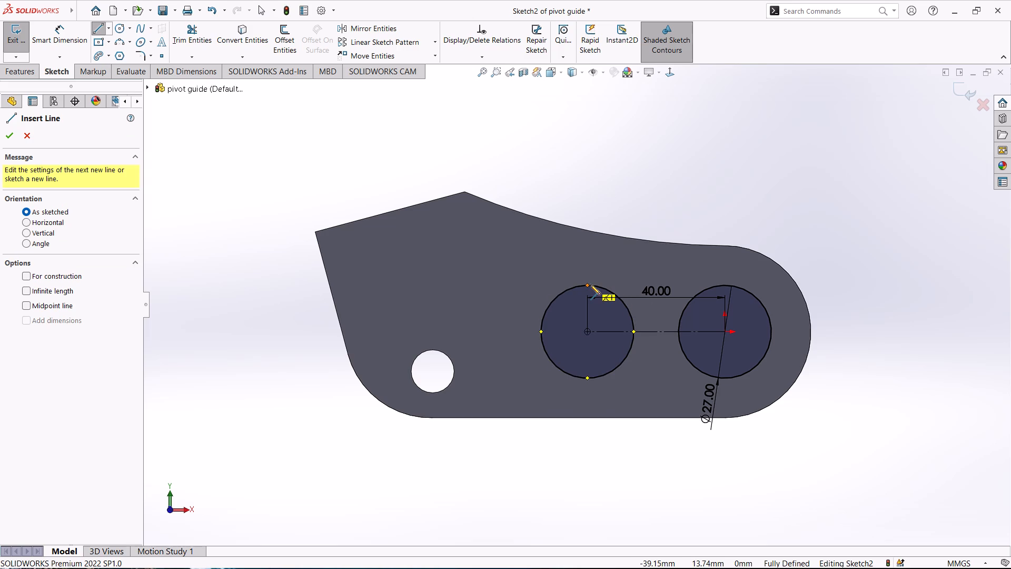
left_click(589, 284)
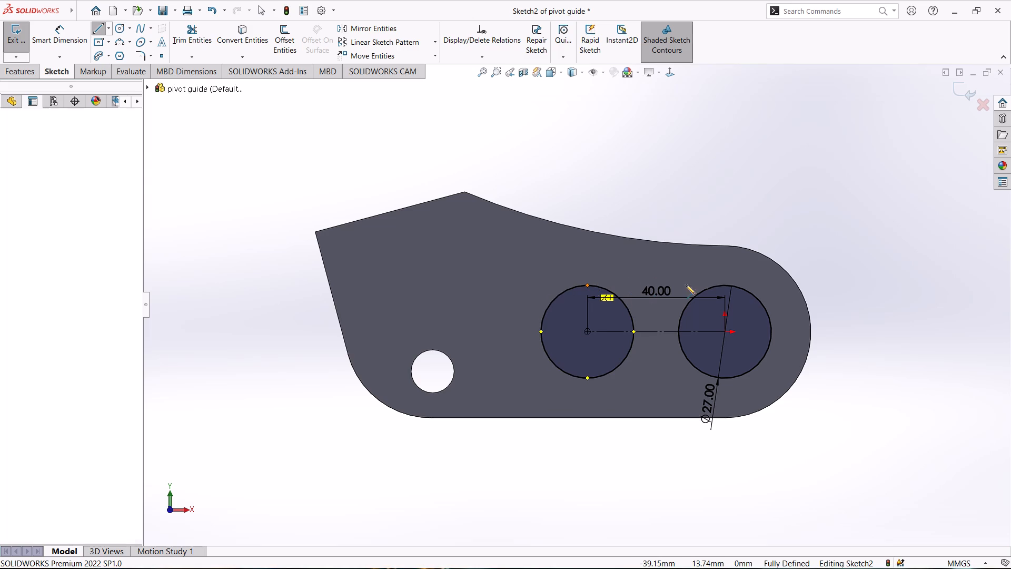
left_click(726, 286)
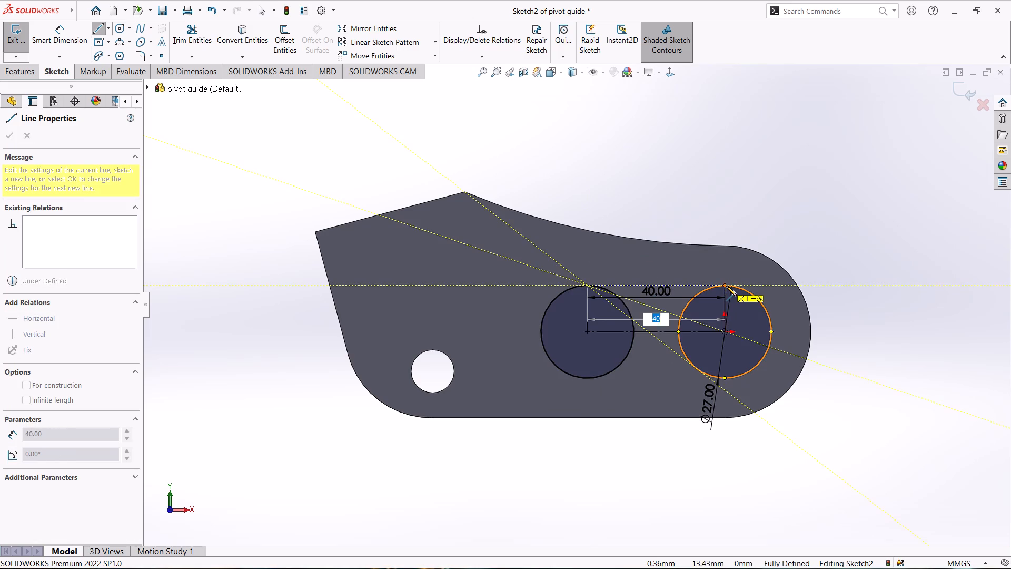
key("Escape")
right_click_drag(579, 480, 491, 496)
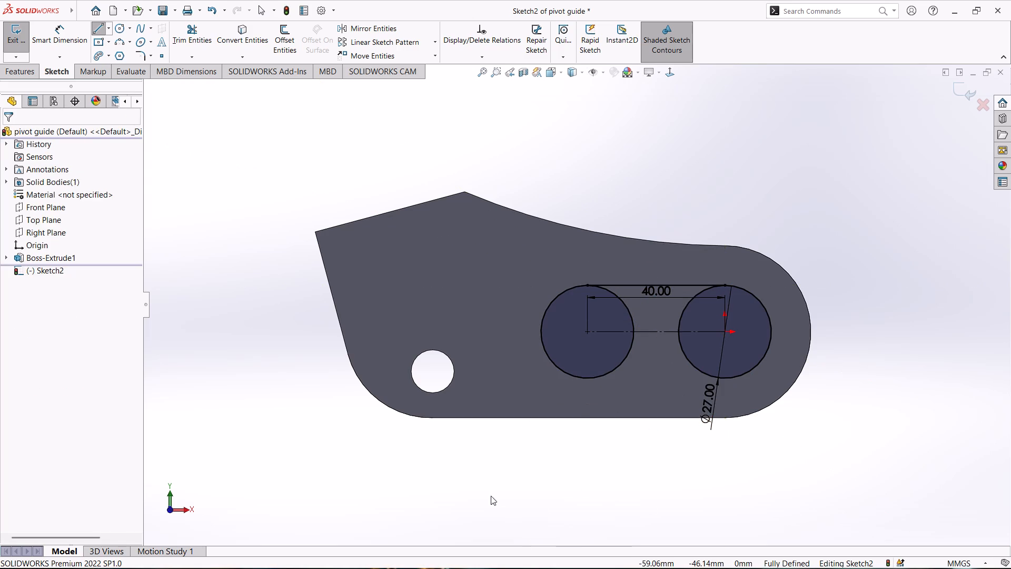
right_click_drag(491, 496, 475, 496)
left_click(587, 379)
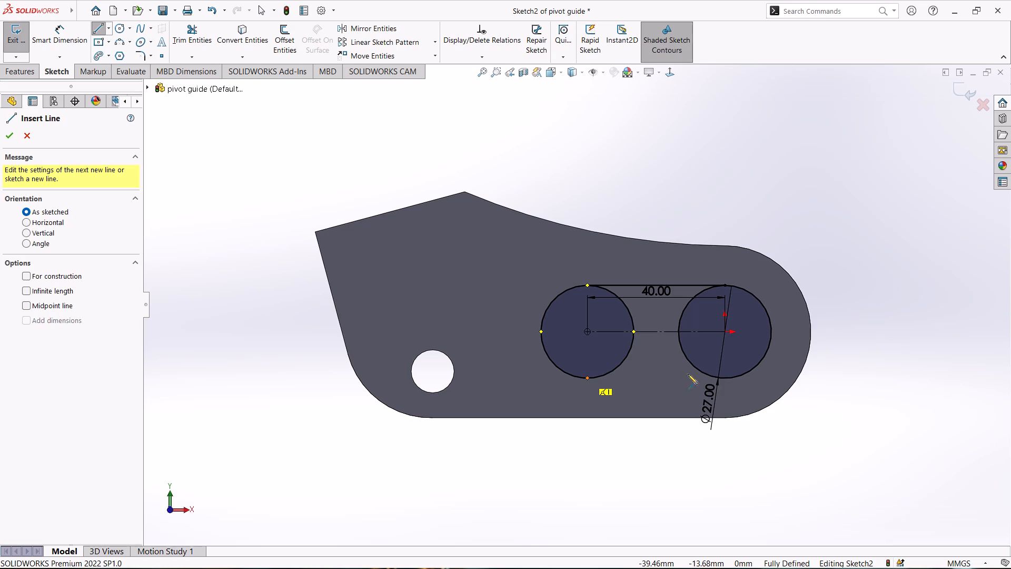
left_click(724, 378)
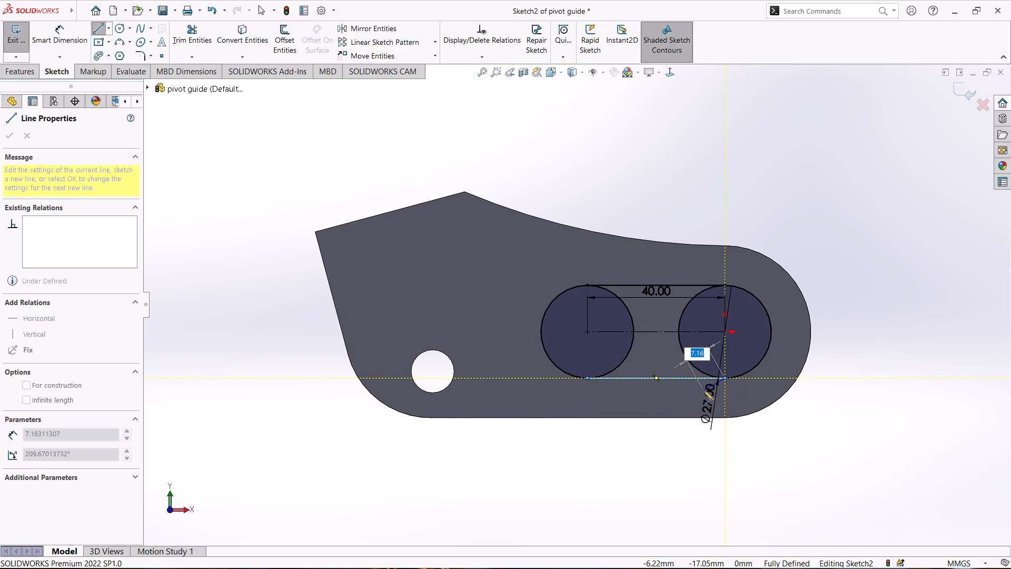
key("t")
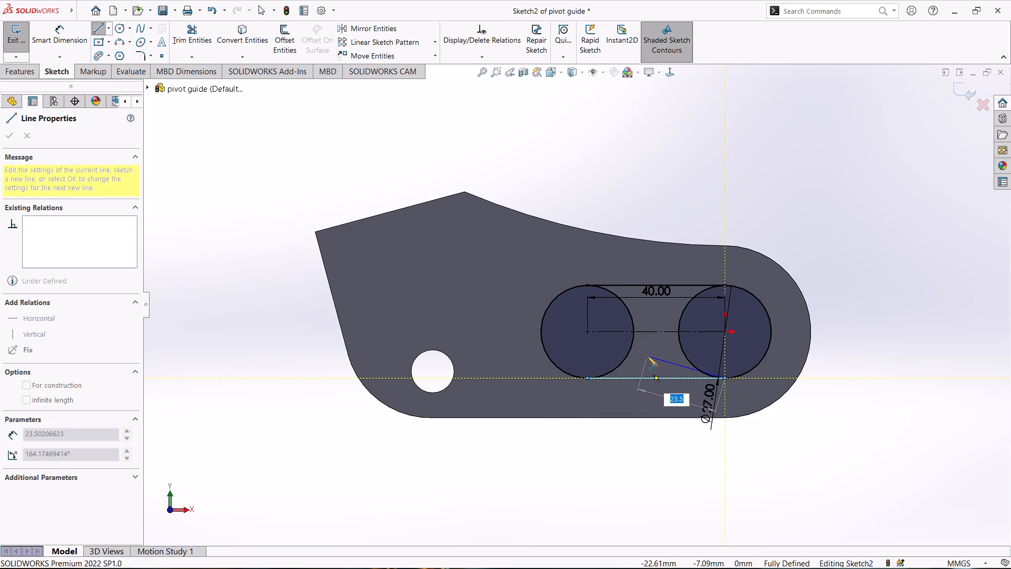
key("t")
key("Escape")
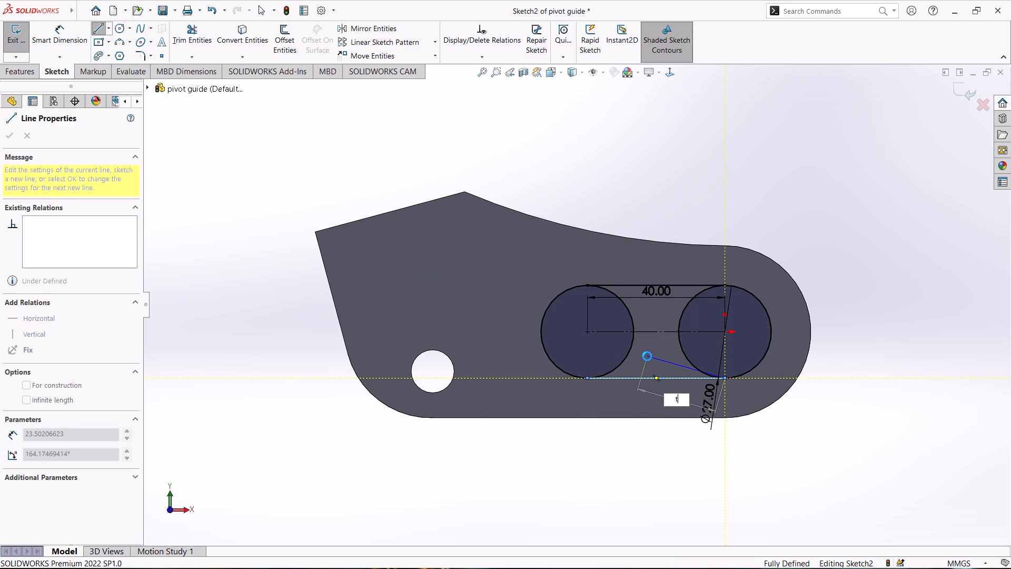
Trim away the inner halves of both circles to leave a closed straight slot outline.
key("t")
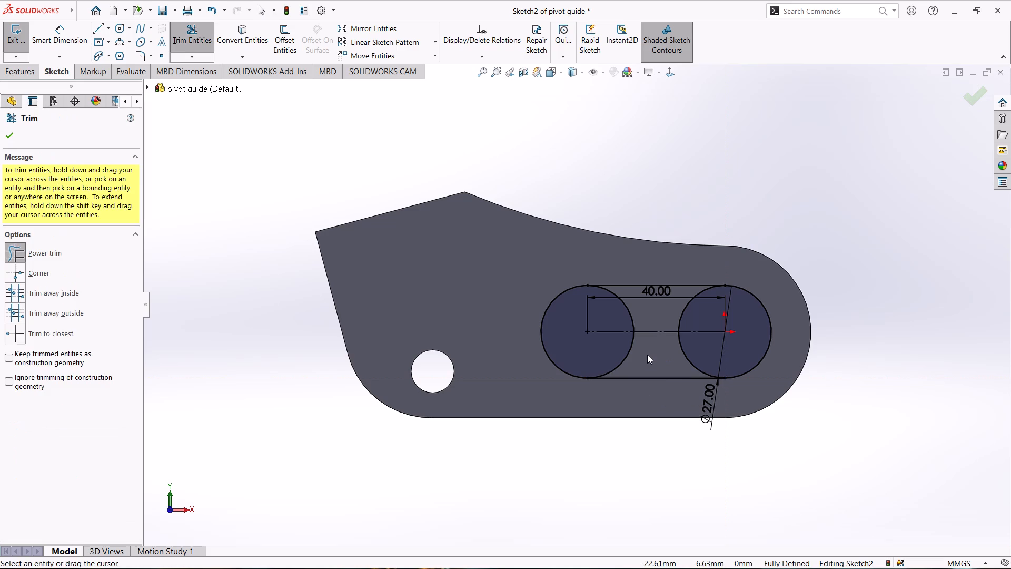
left_click_drag(647, 355, 613, 353)
left_click_drag(639, 316, 618, 317)
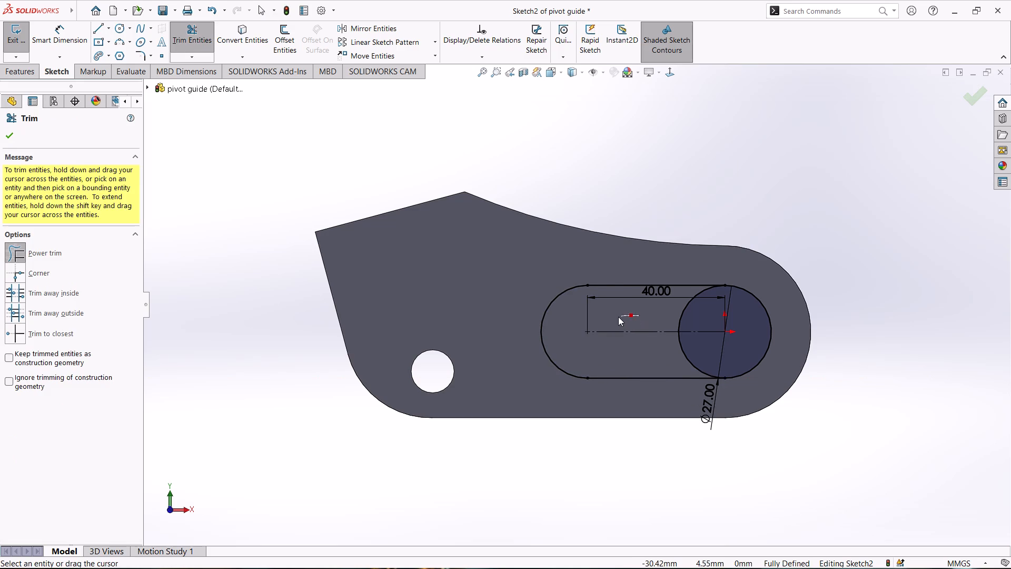
left_click_drag(618, 317, 616, 317)
left_click_drag(672, 363, 698, 347)
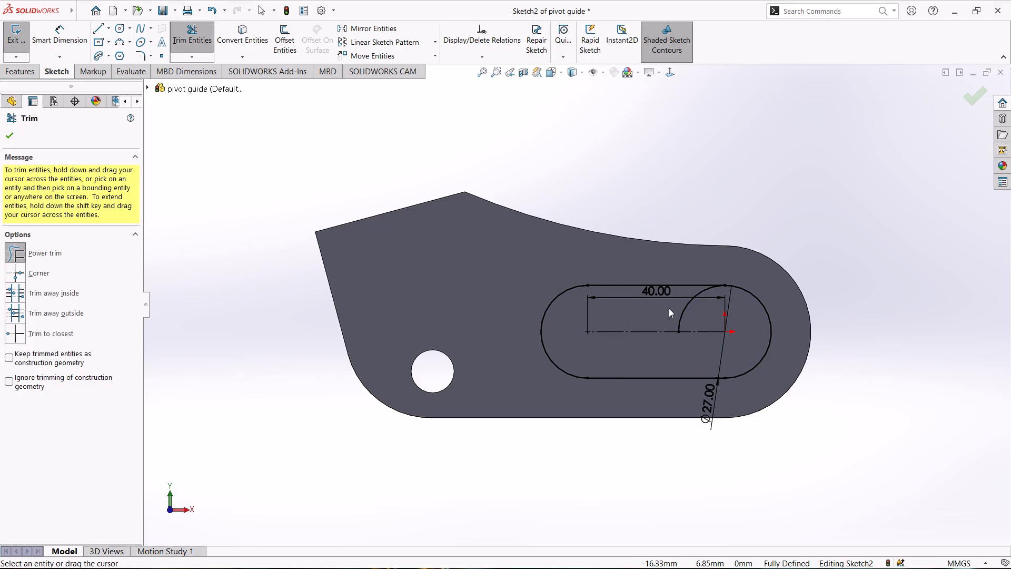
left_click_drag(669, 308, 691, 316)
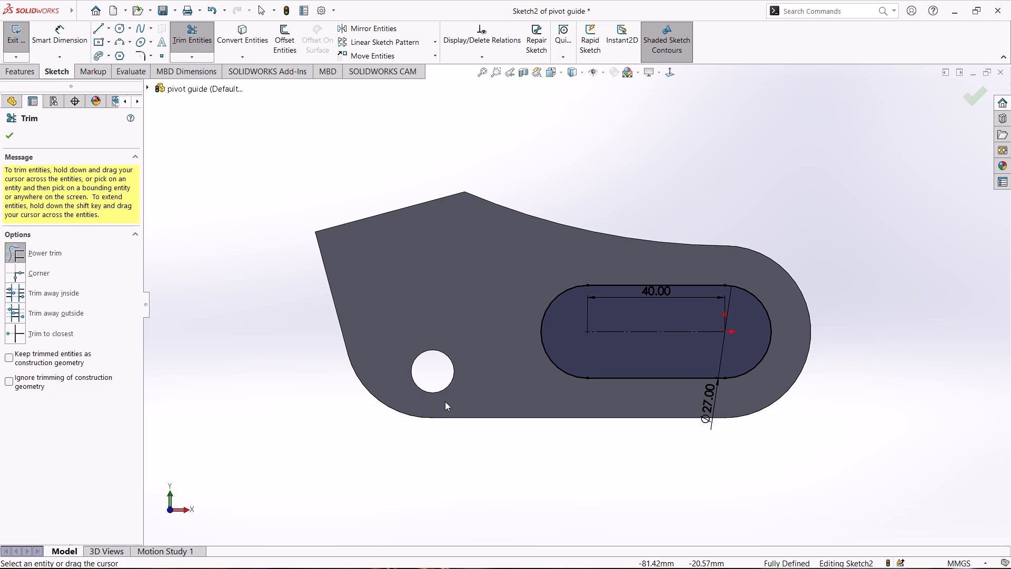
key("Escape")
Exit the slot sketch and extrude-cut it Through All in one direction through the body.
scroll(518, 447, "up", 1)
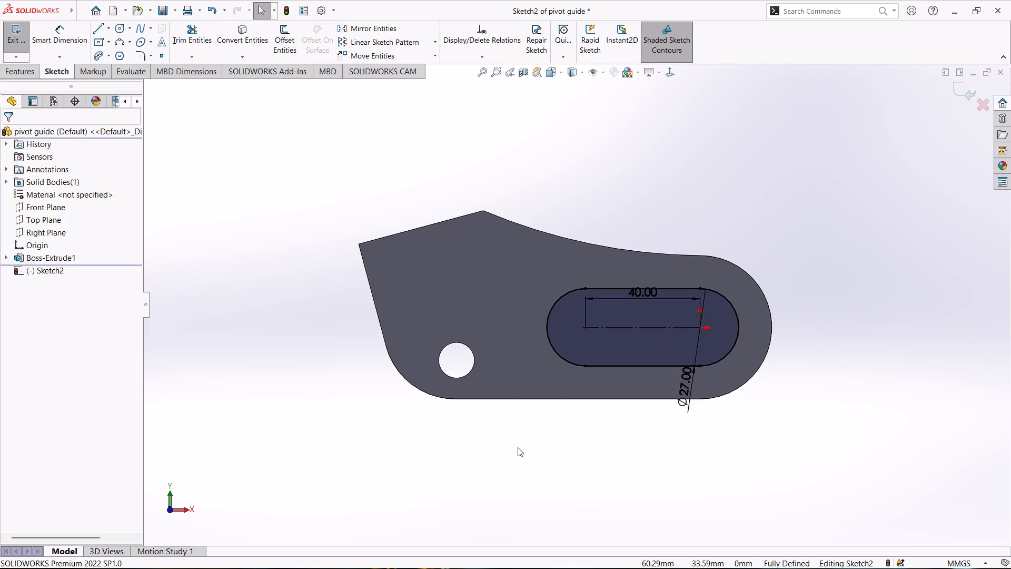
scroll(516, 448, "down", 1)
scroll(508, 443, "up", 1)
middle_click_drag(507, 440, 526, 508)
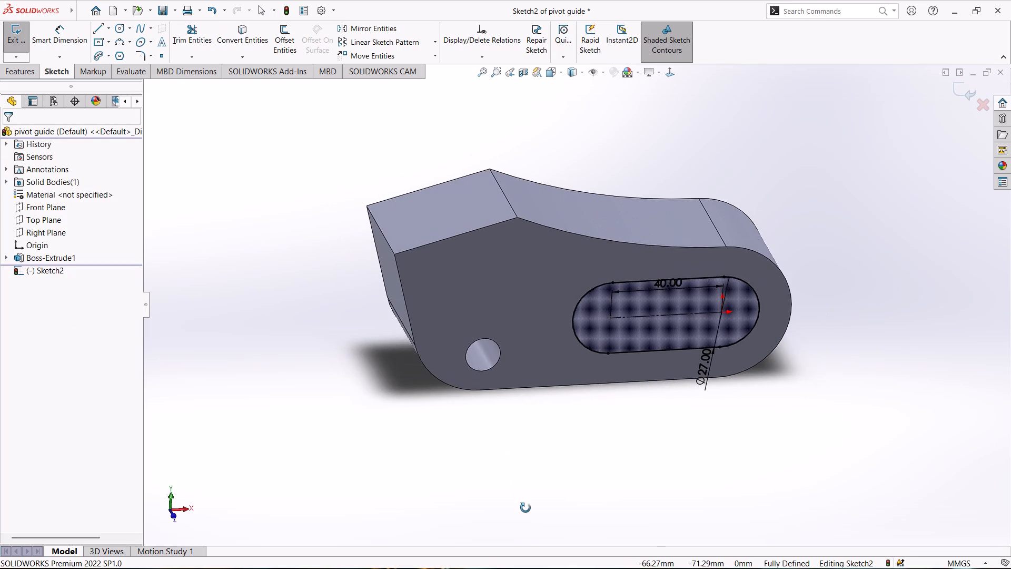
middle_click_drag(526, 508, 522, 506)
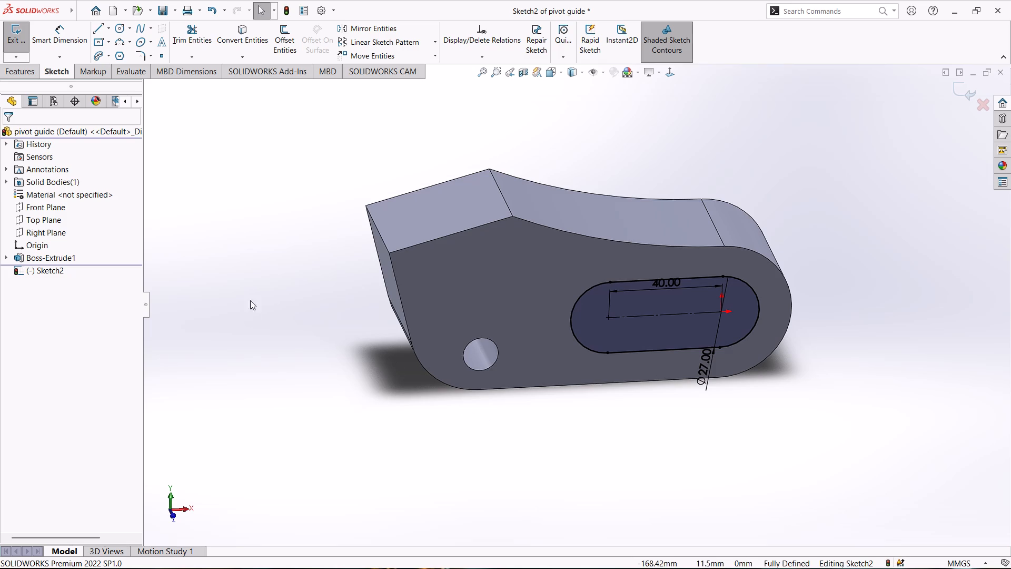
left_click(18, 41)
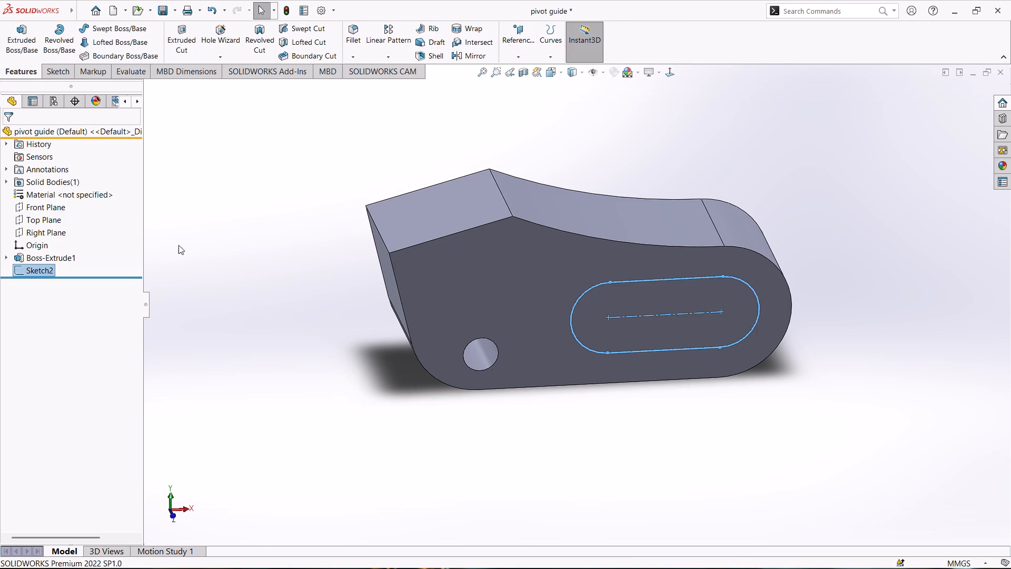
left_click(186, 40)
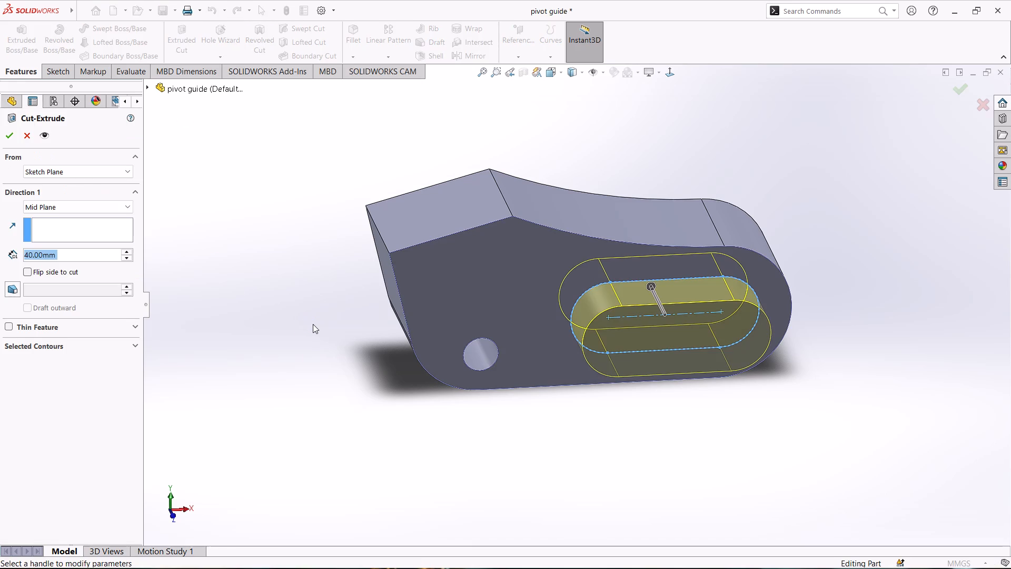
left_click(79, 206)
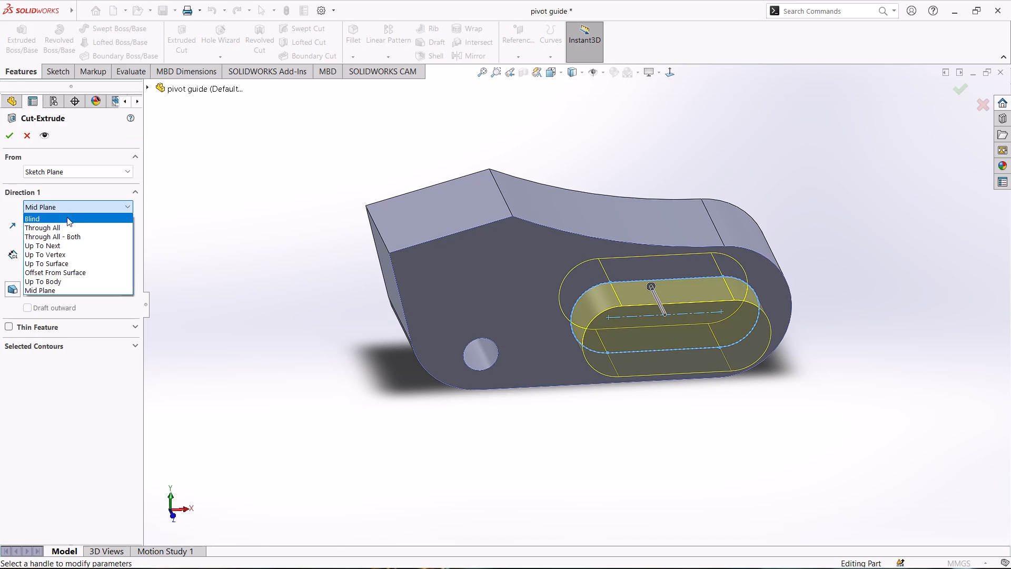
left_click(64, 228)
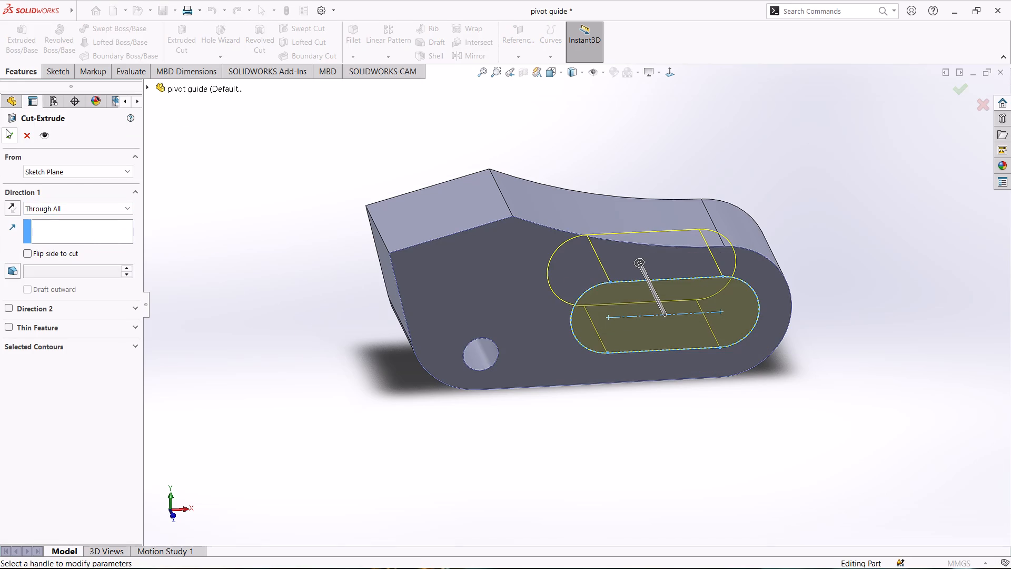
left_click(9, 135)
Show the slot cut's sketch in the model.
scroll(554, 423, "down", 1)
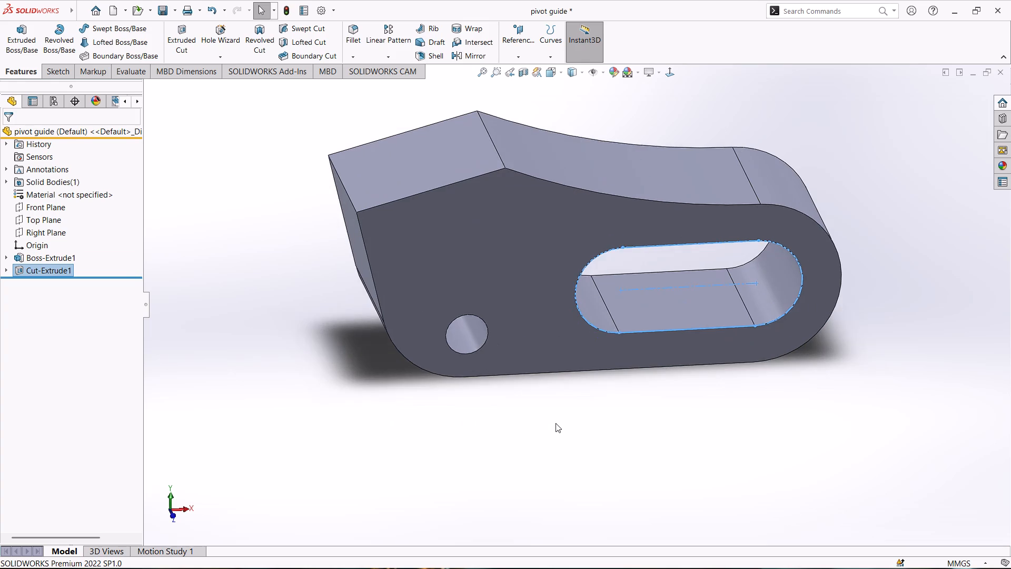
scroll(556, 423, "up", 2)
middle_click_drag(538, 423, 516, 370)
left_click(434, 415)
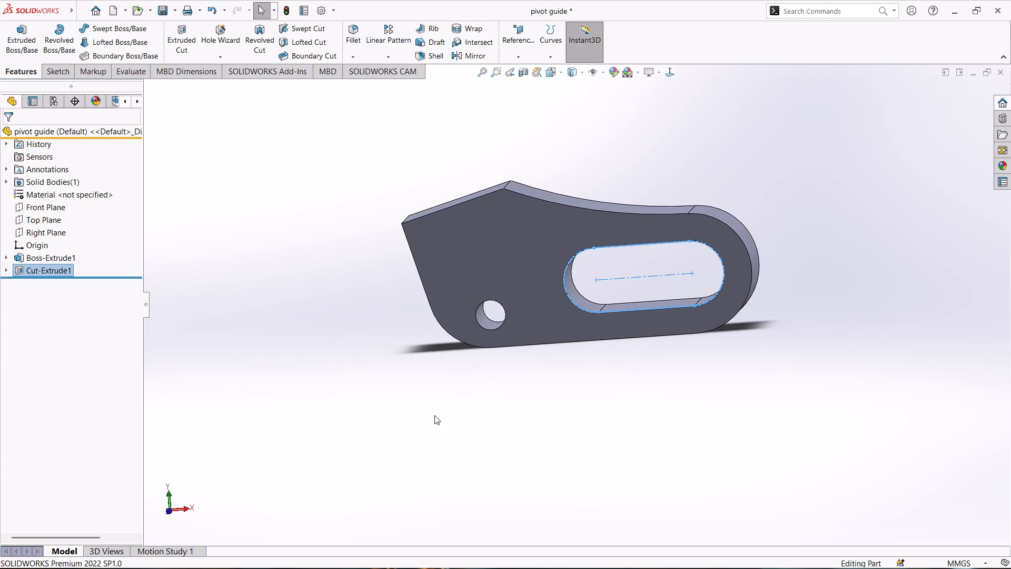
left_click(5, 268)
left_click(33, 283)
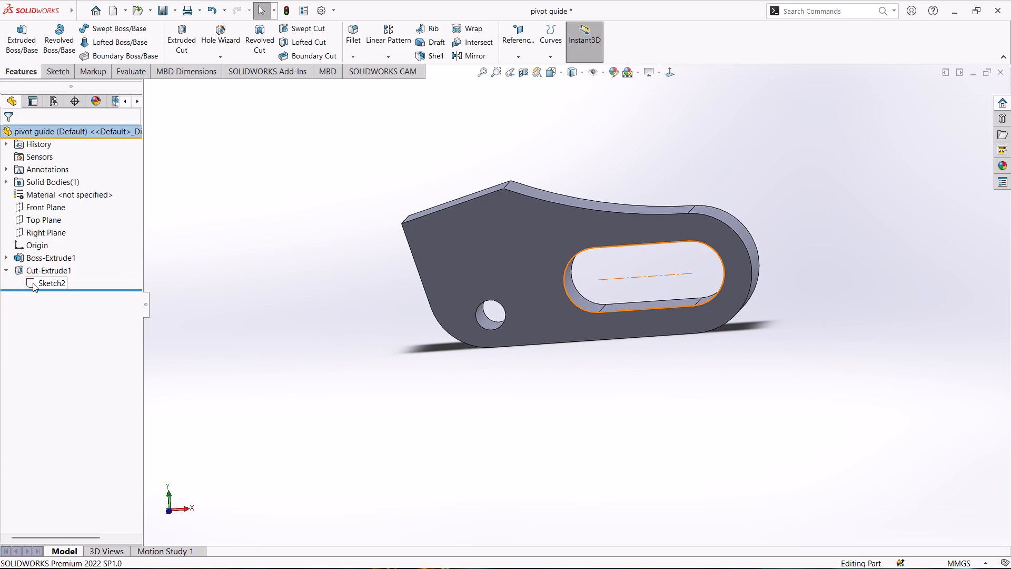
left_click(45, 269)
left_click(303, 361)
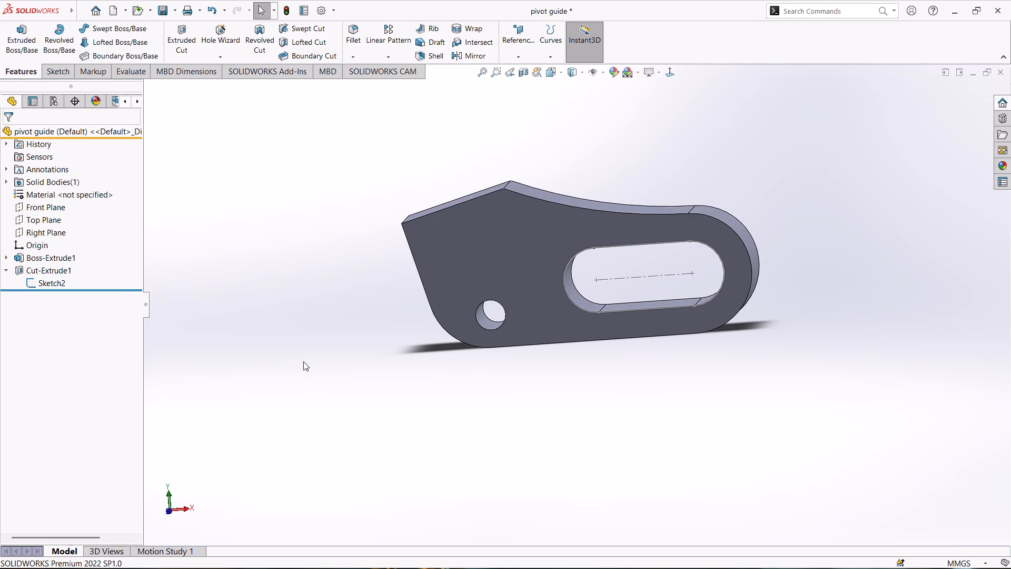
Open the body extrusion's profile sketch for editing.
left_click(8, 257)
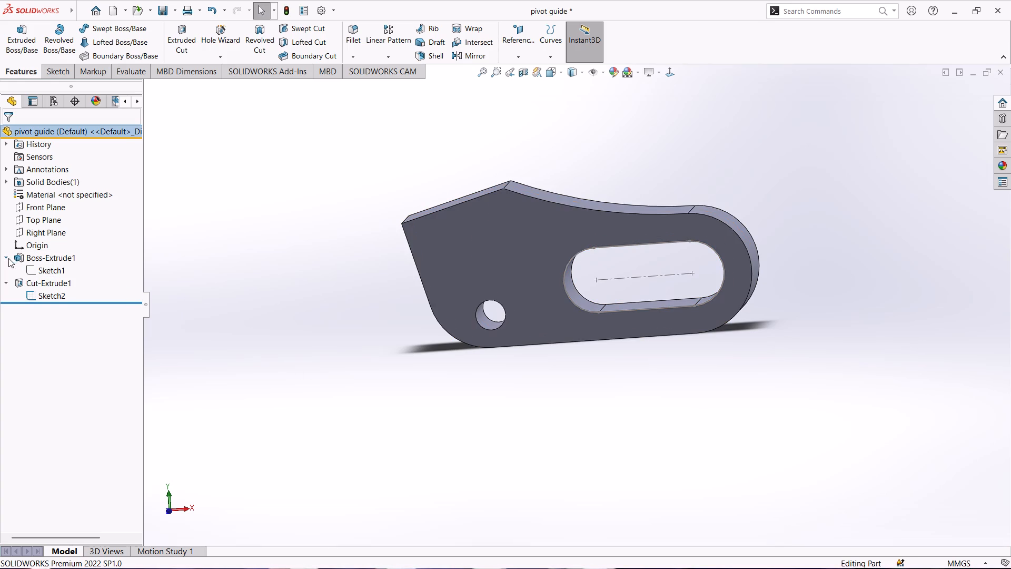
left_click(41, 274)
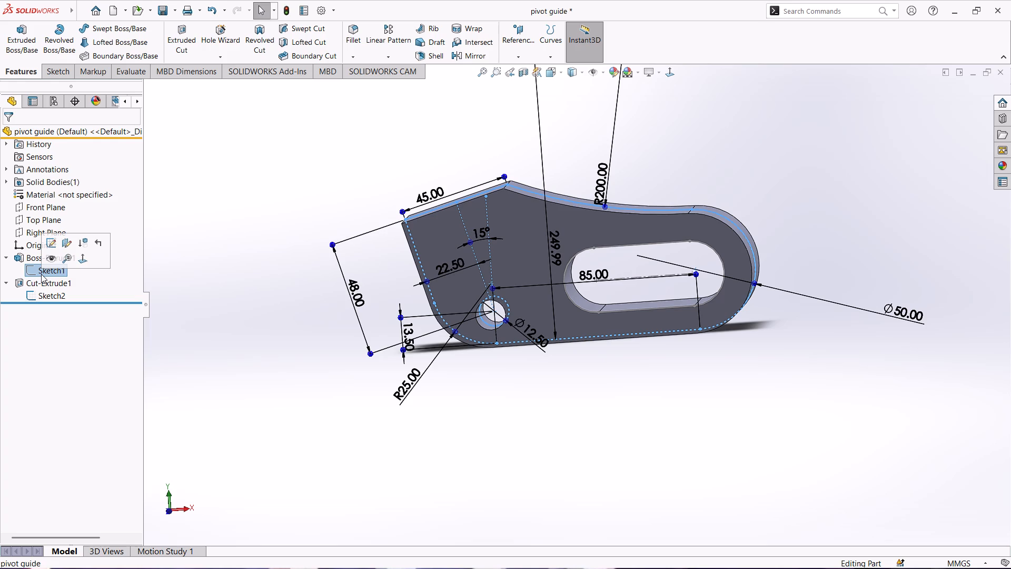
left_click(52, 246)
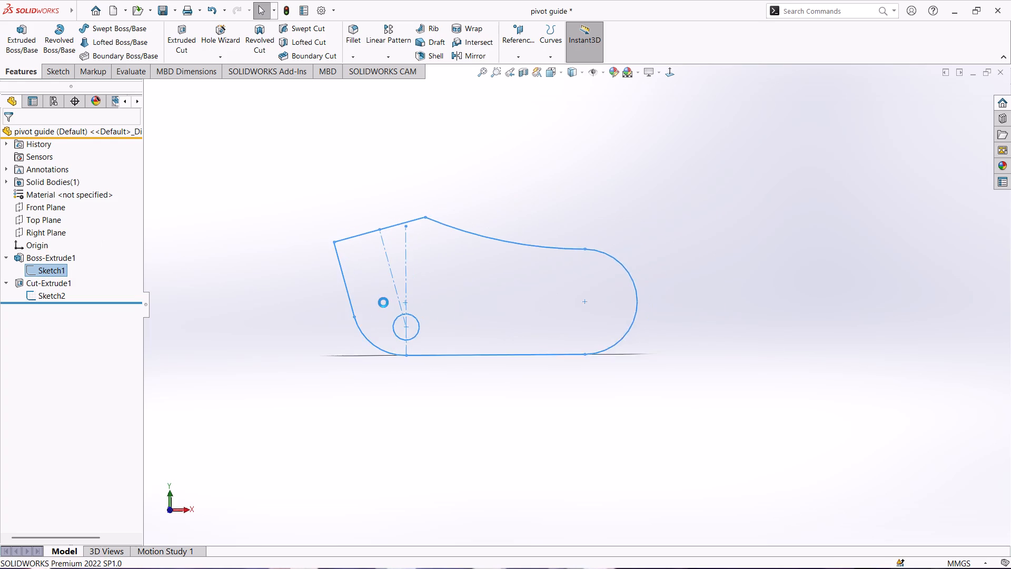
scroll(417, 330, "down", 5)
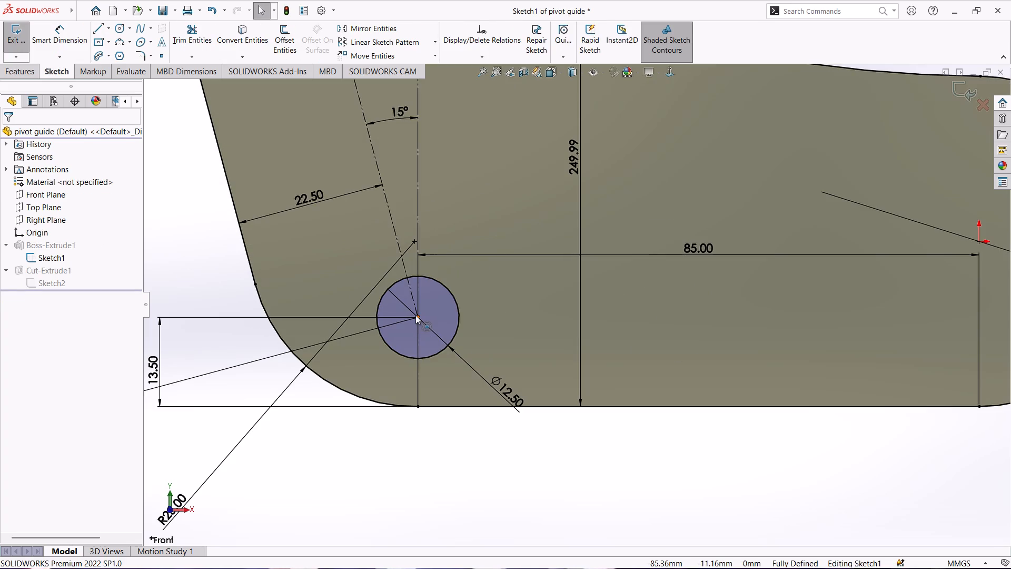
scroll(415, 315, "down", 1)
scroll(415, 315, "up", 4)
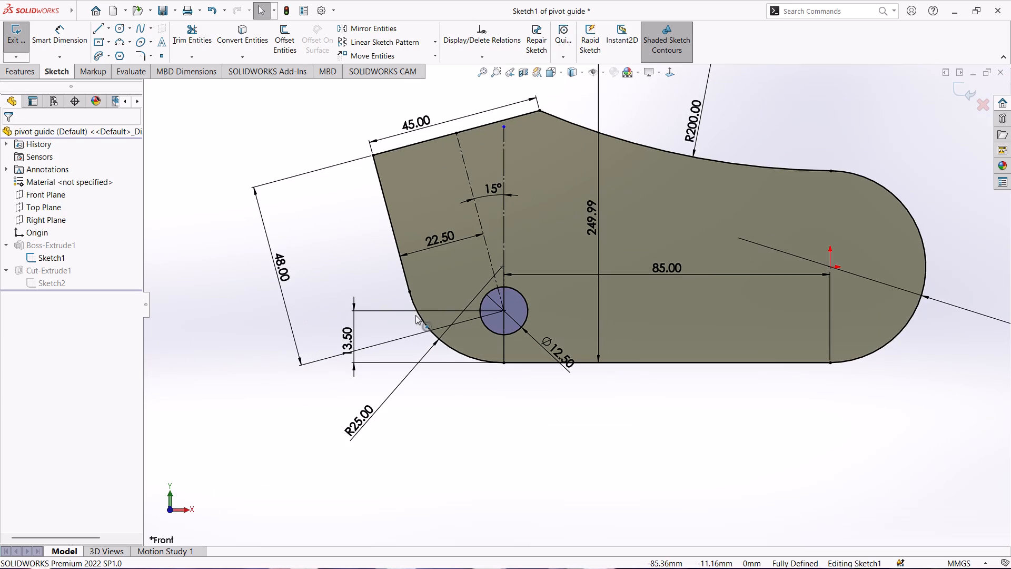
scroll(415, 315, "down", 1)
scroll(415, 315, "up", 1)
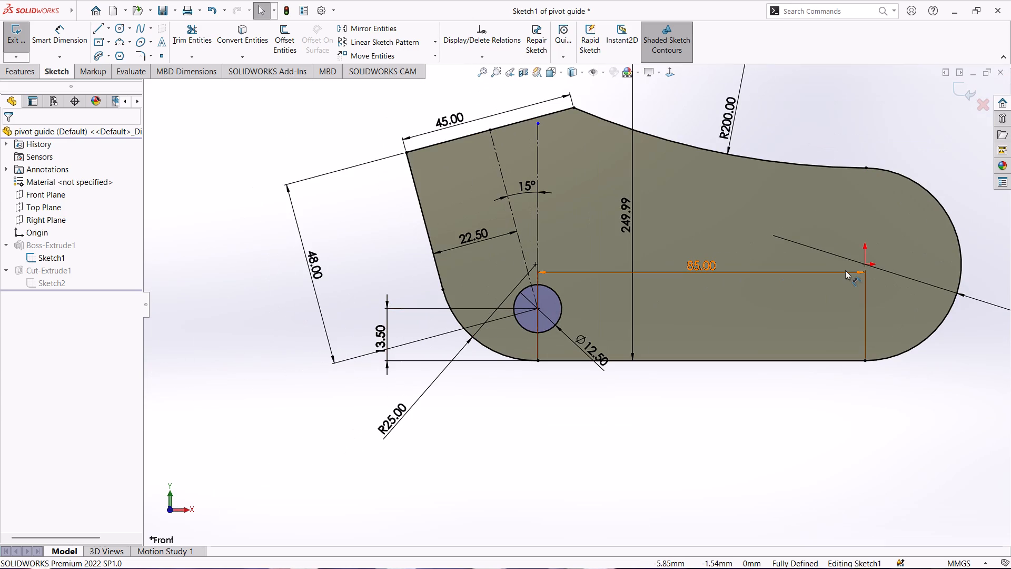
Draw a near-horizontal line from the origin to the centre of the R25 corner arc, entering a length of 85 mm.
right_click_drag(568, 449, 568, 450)
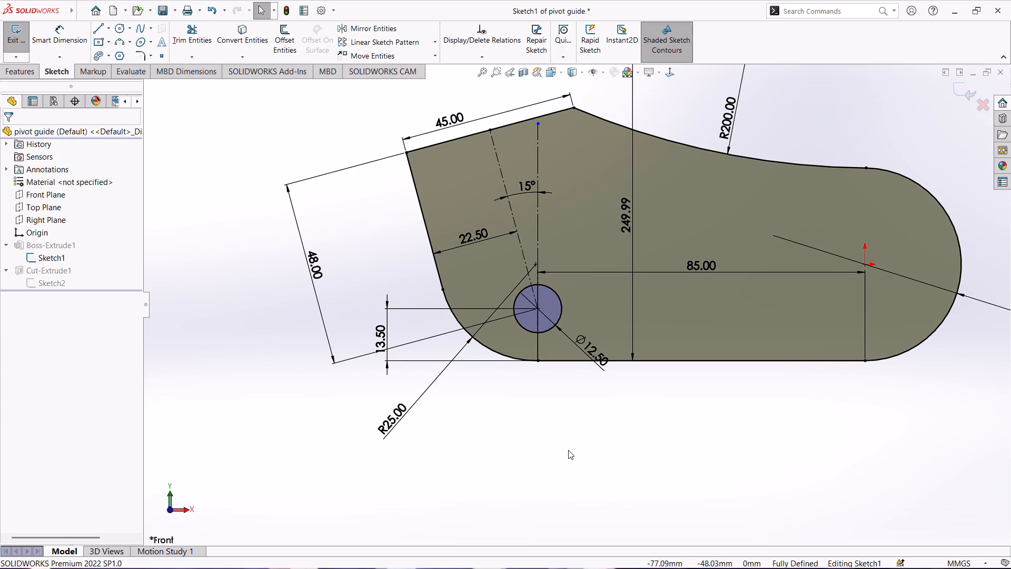
right_click_drag(568, 450, 442, 470)
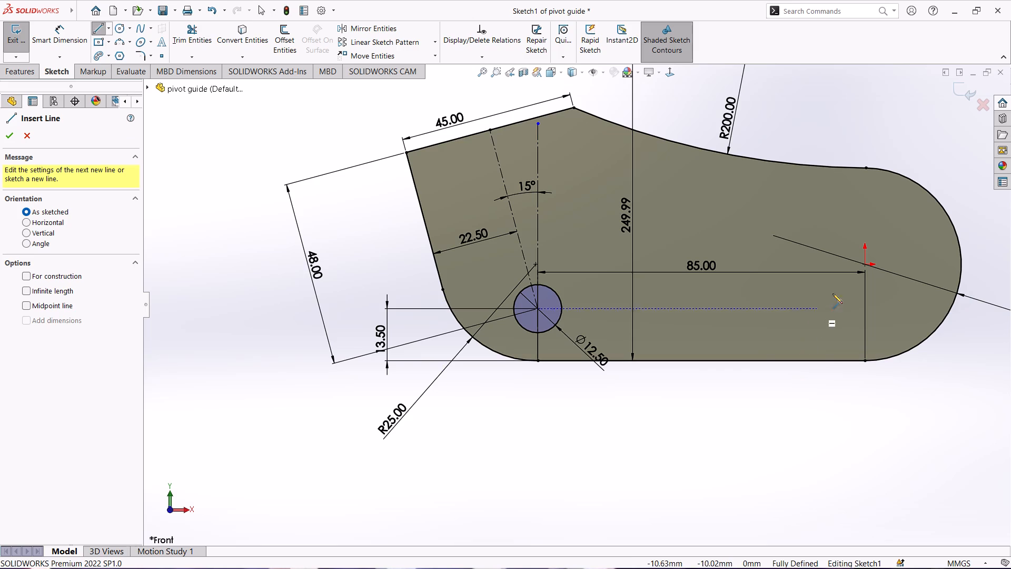
left_click(865, 264)
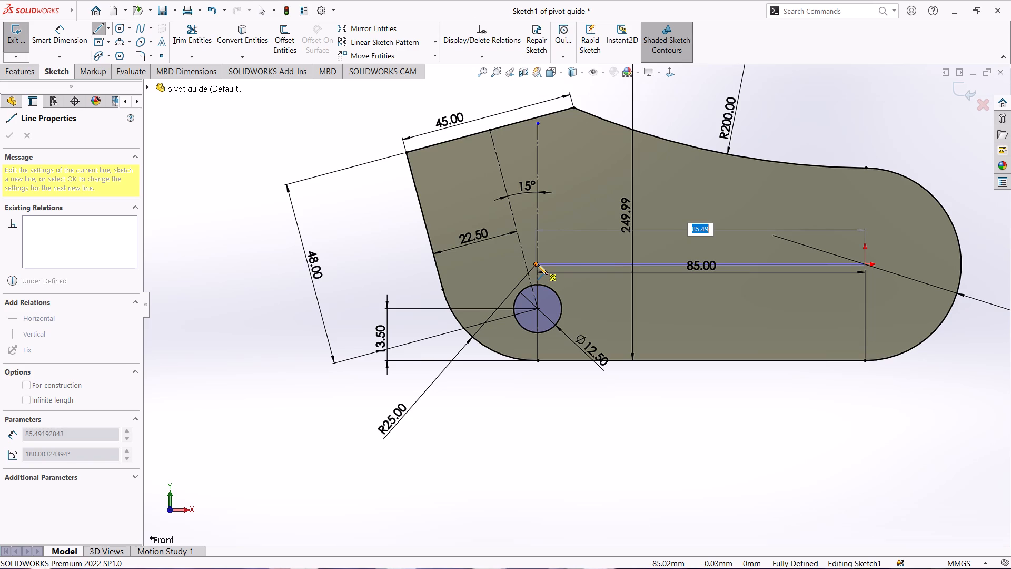
type("85")
key("Return")
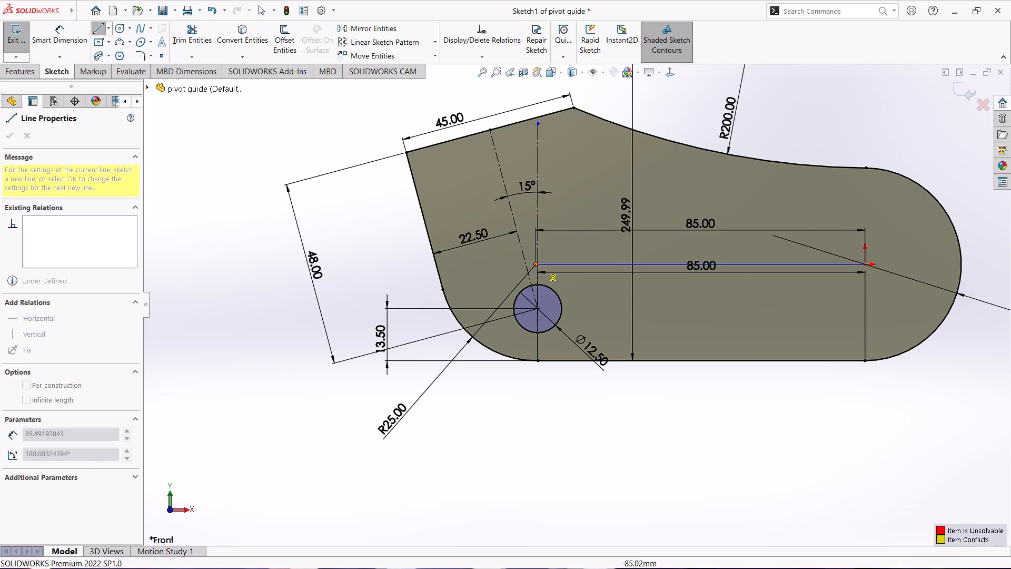
key("Escape")
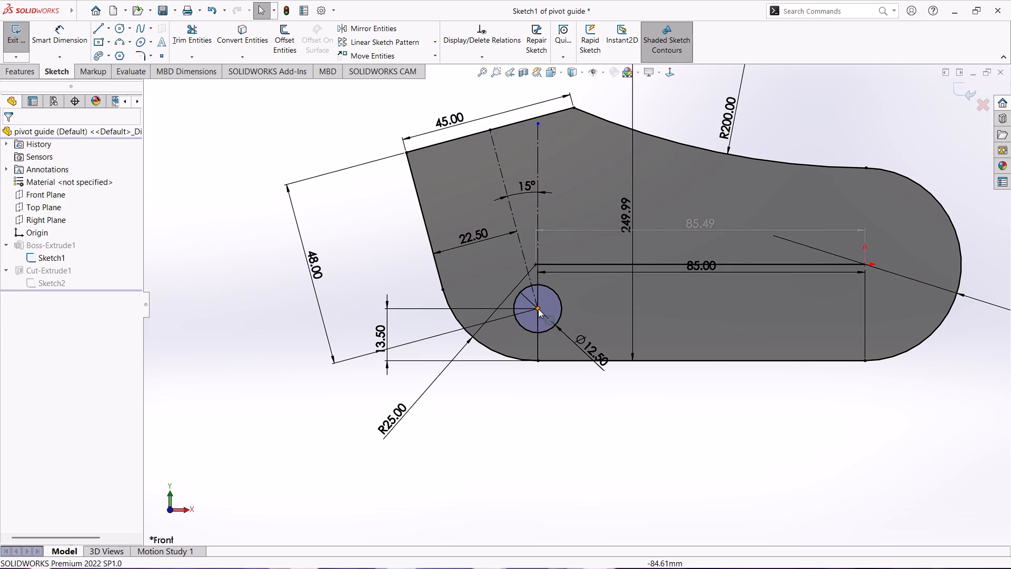
Delete the 13.50 mm dimension between the hole's centre and the bottom edge.
left_click(380, 333)
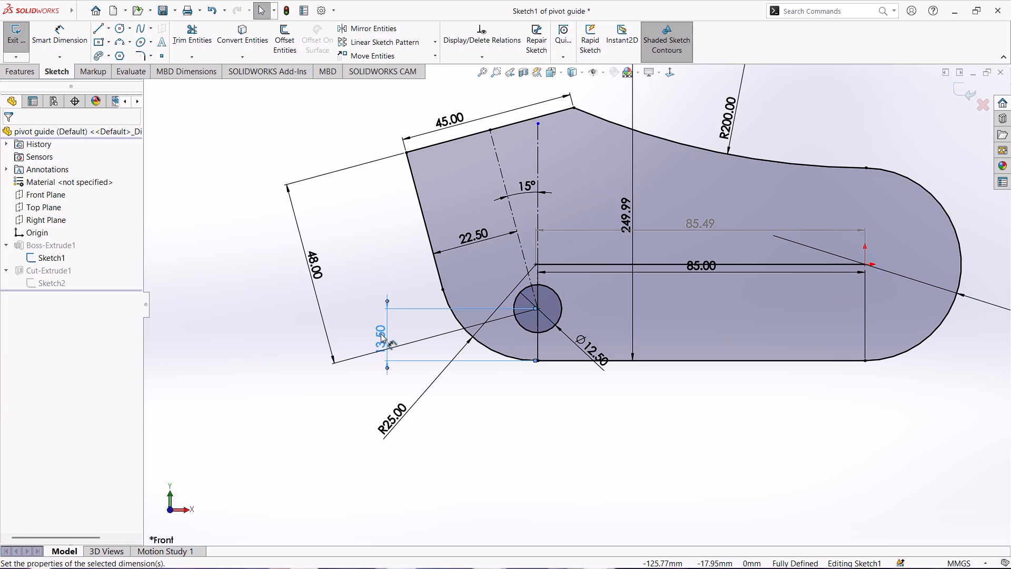
key("Delete")
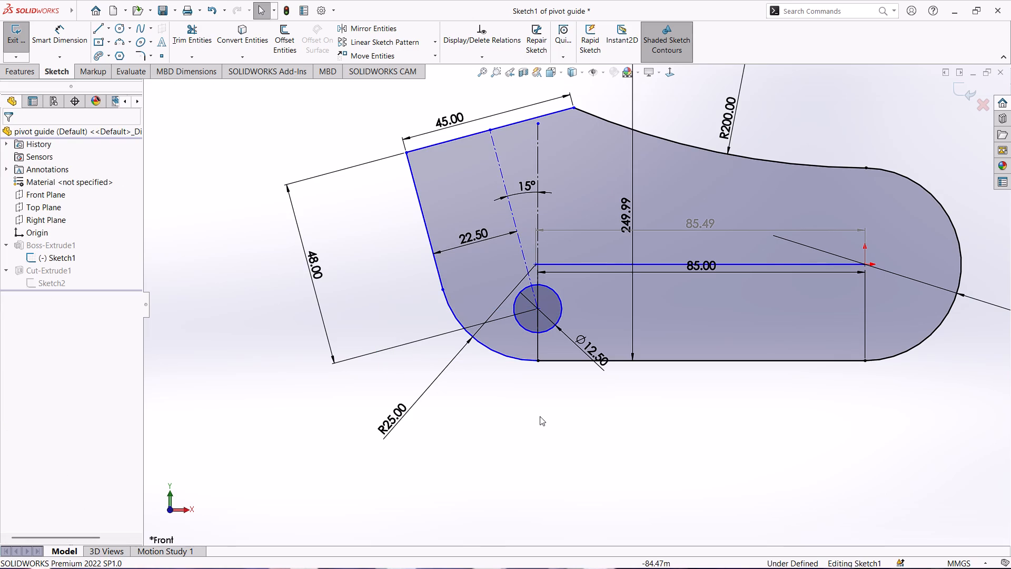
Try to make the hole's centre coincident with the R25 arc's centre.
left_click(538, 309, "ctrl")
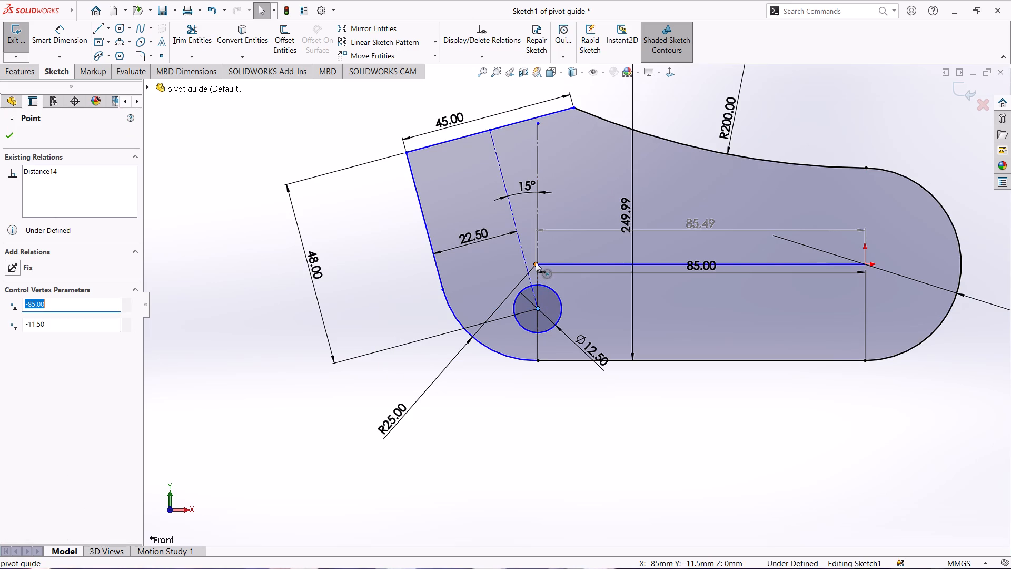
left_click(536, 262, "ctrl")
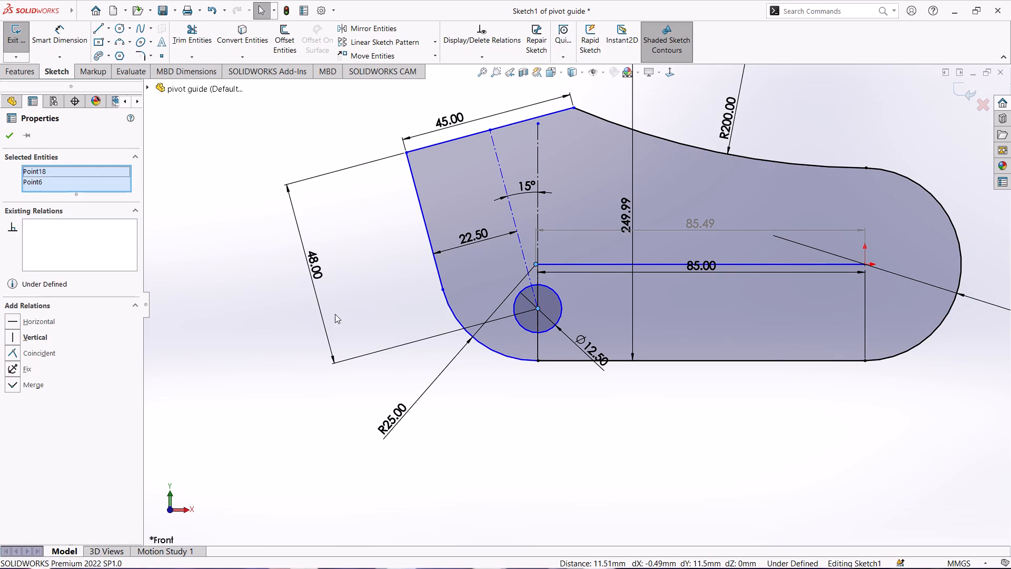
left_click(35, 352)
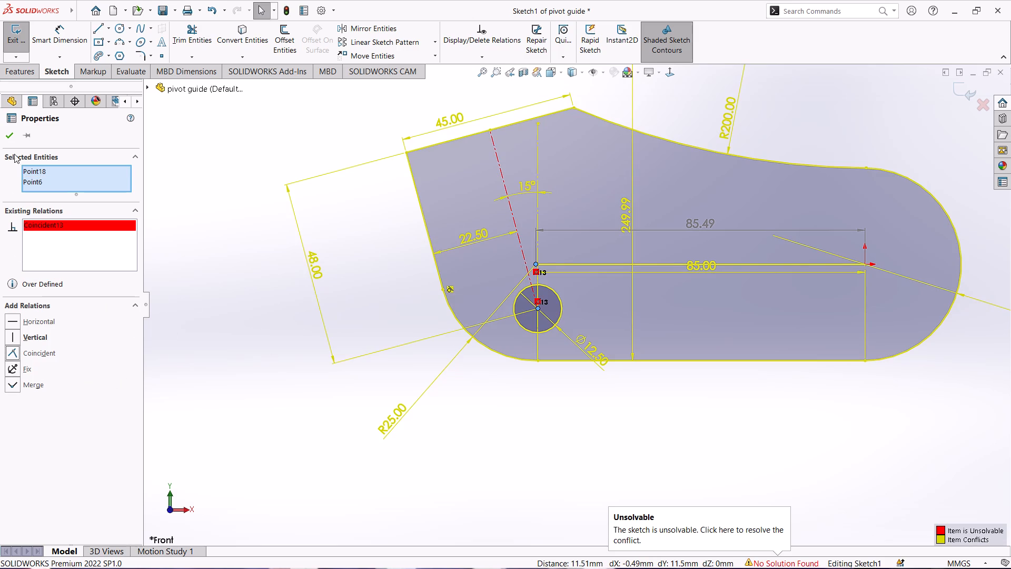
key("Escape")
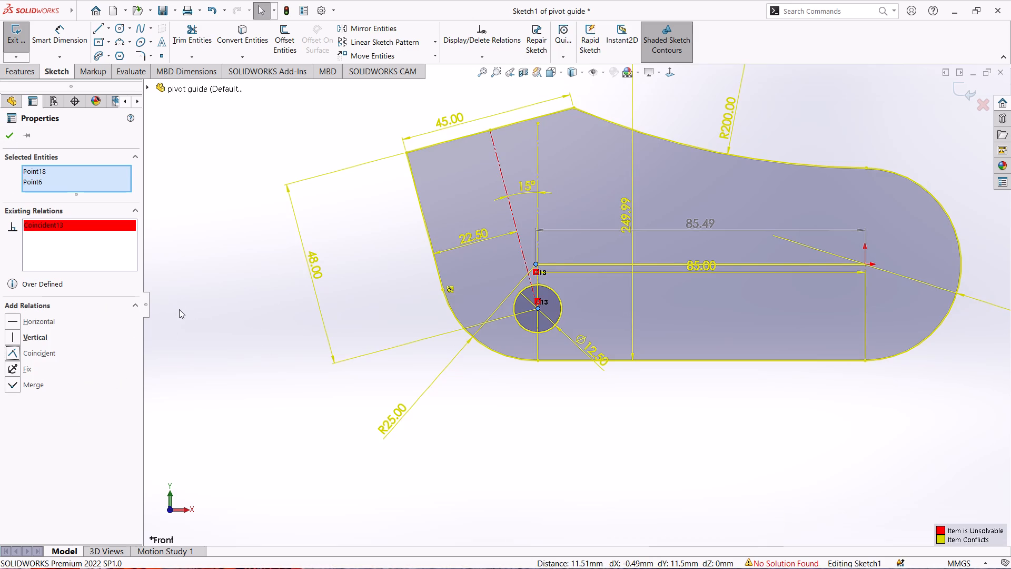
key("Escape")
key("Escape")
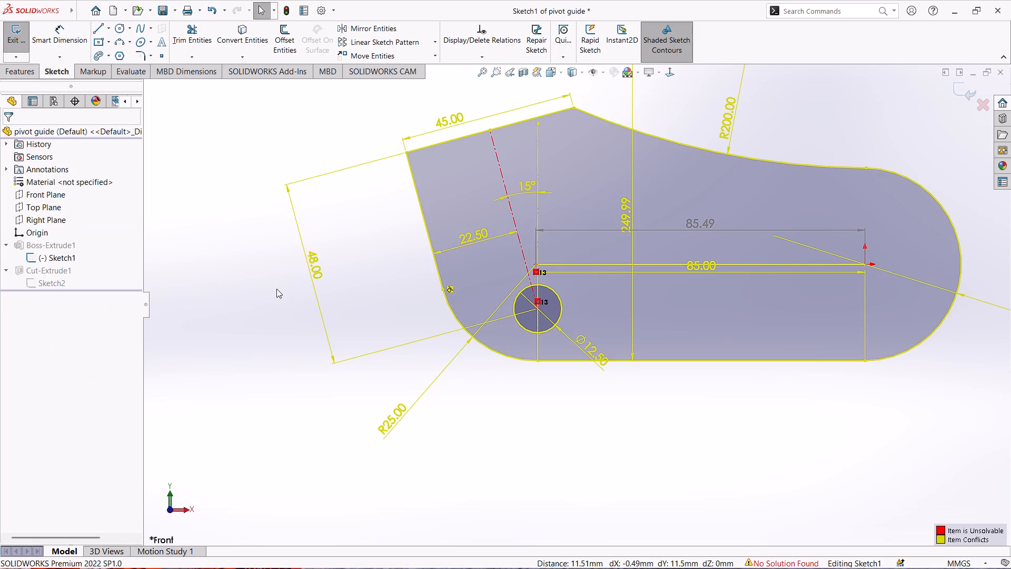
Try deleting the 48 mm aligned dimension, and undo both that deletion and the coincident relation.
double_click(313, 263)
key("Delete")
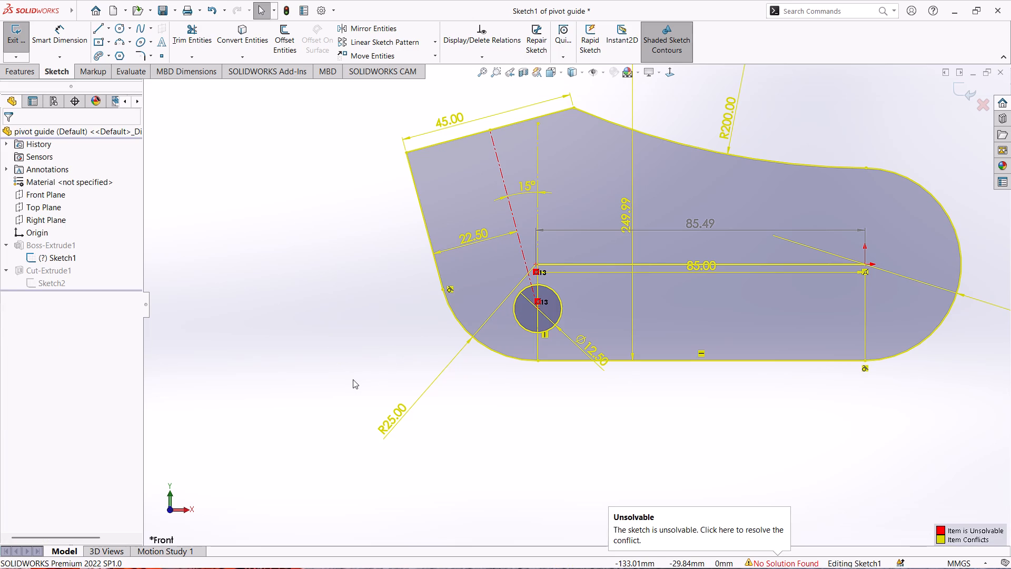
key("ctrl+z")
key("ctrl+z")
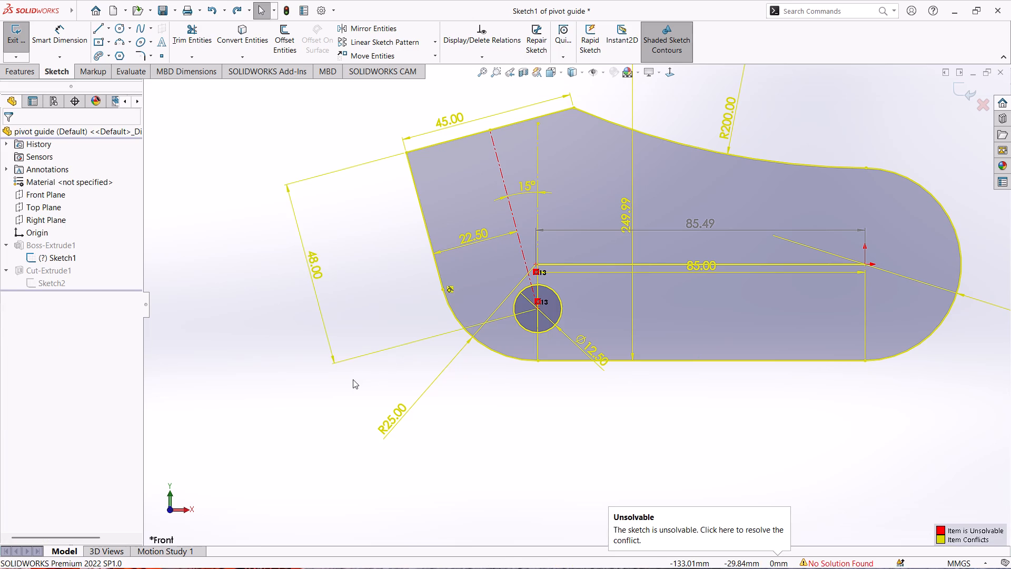
Delete the 48 mm dimension between the hole's centre and the profile's upper corner.
left_click(311, 266)
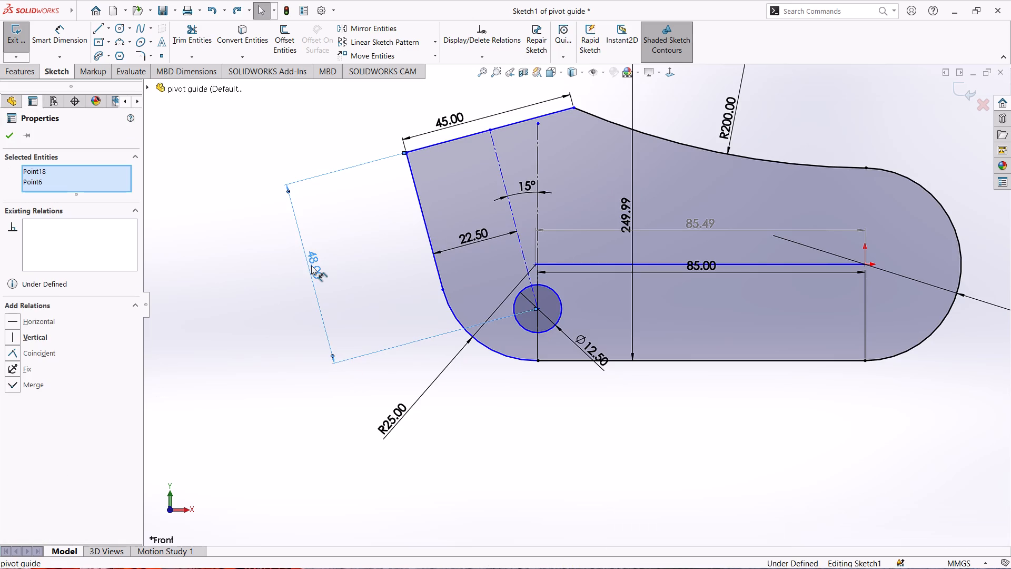
key("Delete")
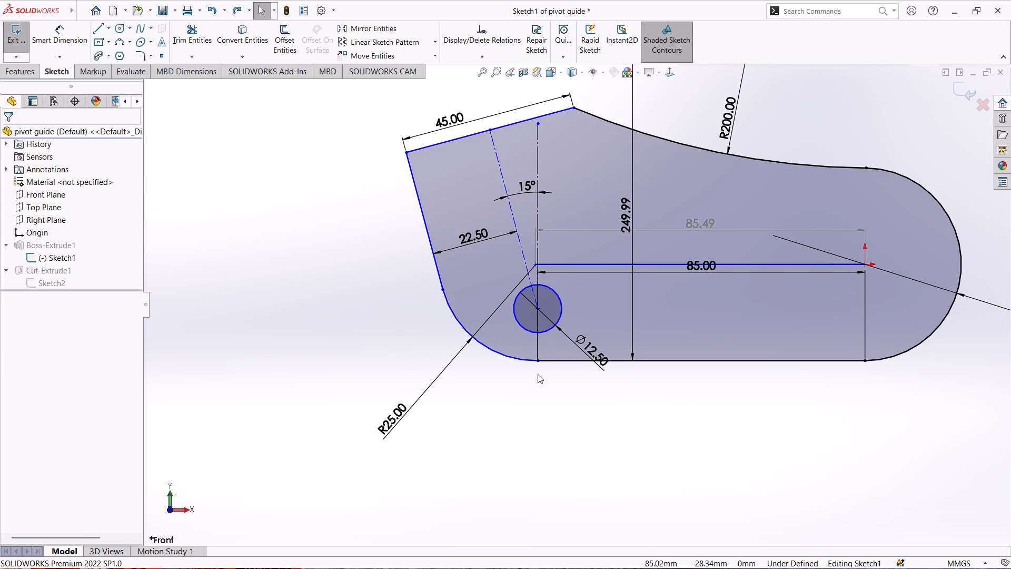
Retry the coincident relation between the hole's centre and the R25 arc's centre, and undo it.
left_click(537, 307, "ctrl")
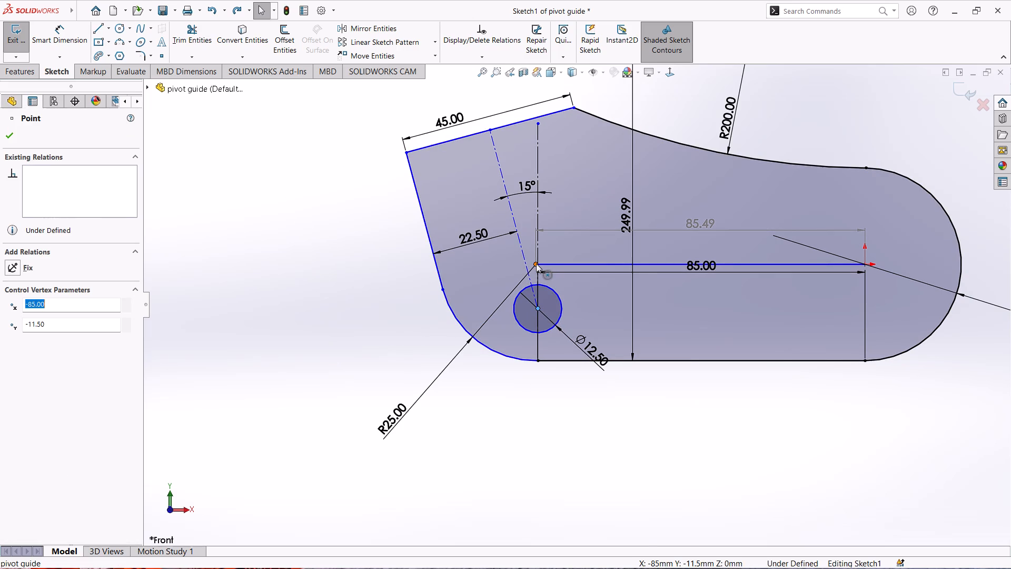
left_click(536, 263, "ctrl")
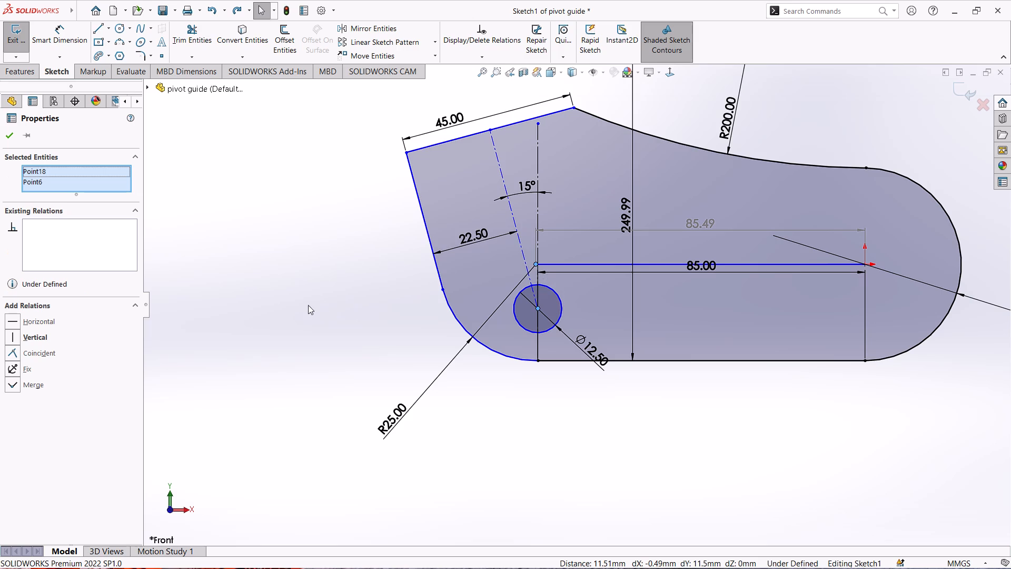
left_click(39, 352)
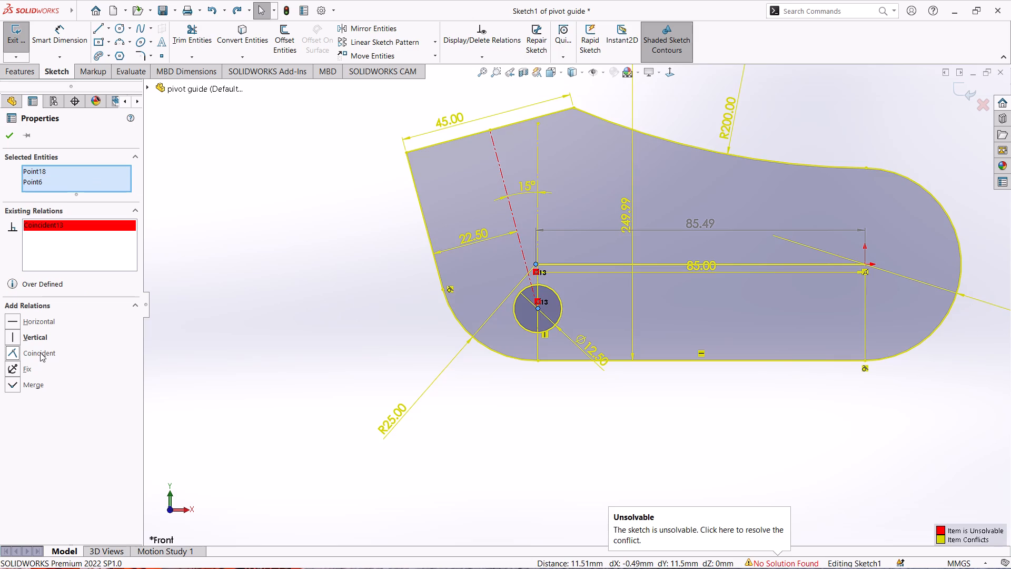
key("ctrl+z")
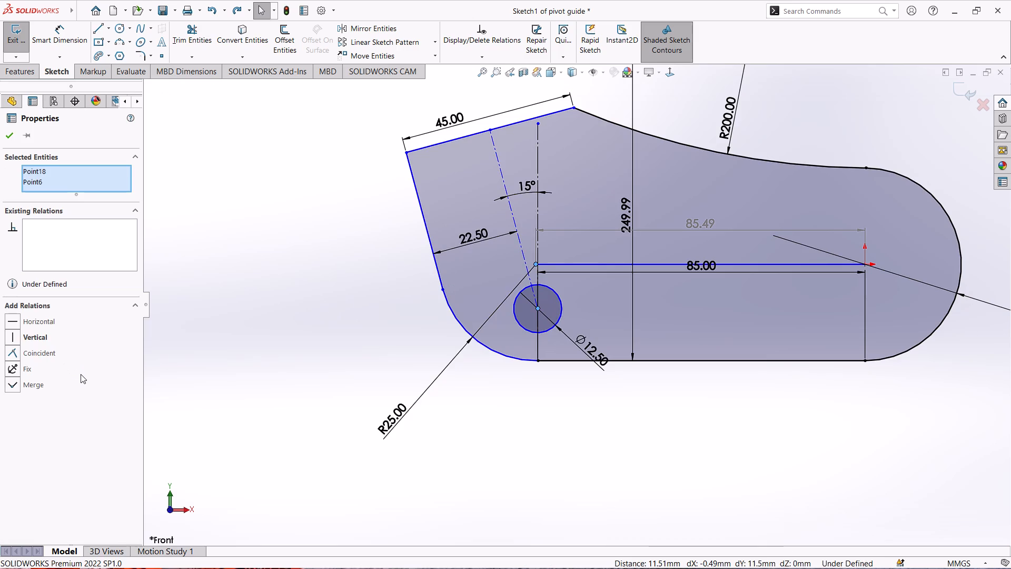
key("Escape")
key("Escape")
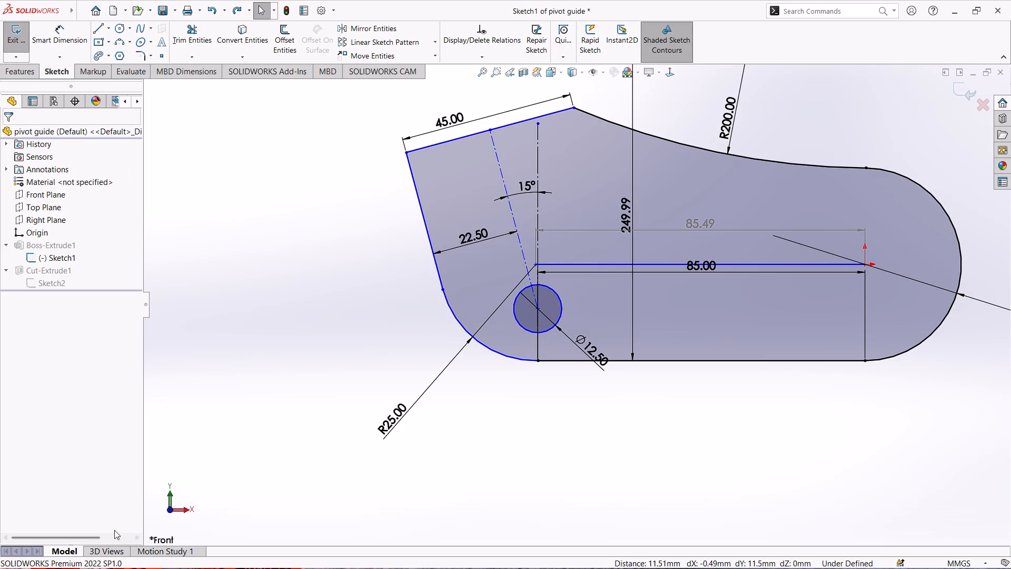
Draw a 12.5 mm diameter circle centred on the R25 arc's centre, at the end of the new line.
right_click_drag(230, 360, 299, 348)
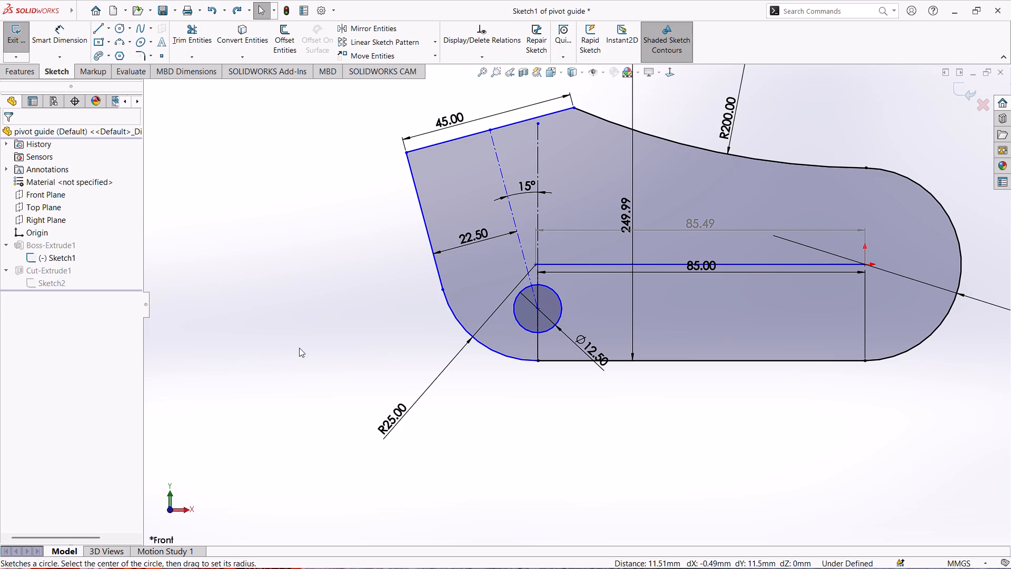
right_click_drag(299, 348, 312, 346)
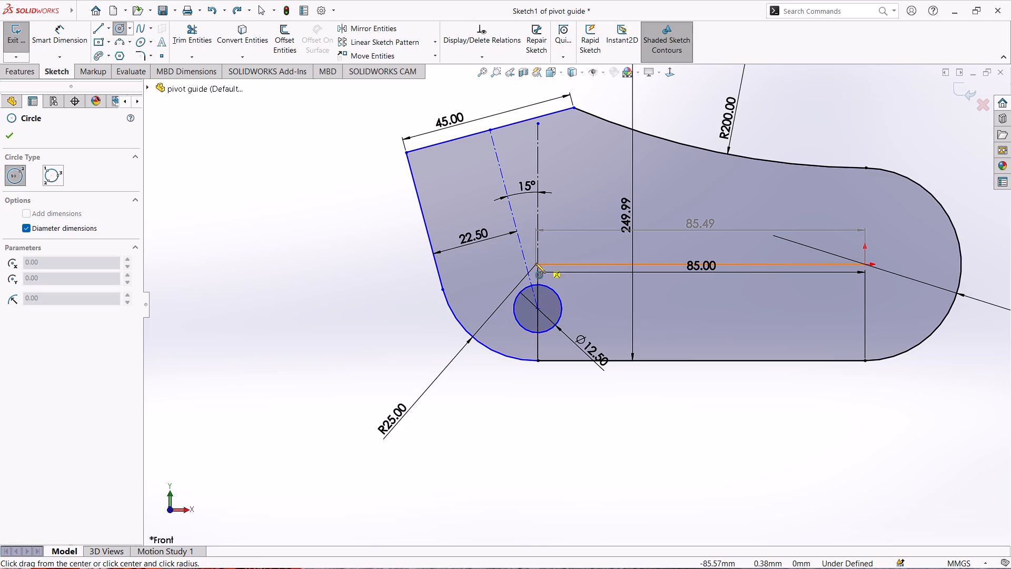
left_click(535, 263)
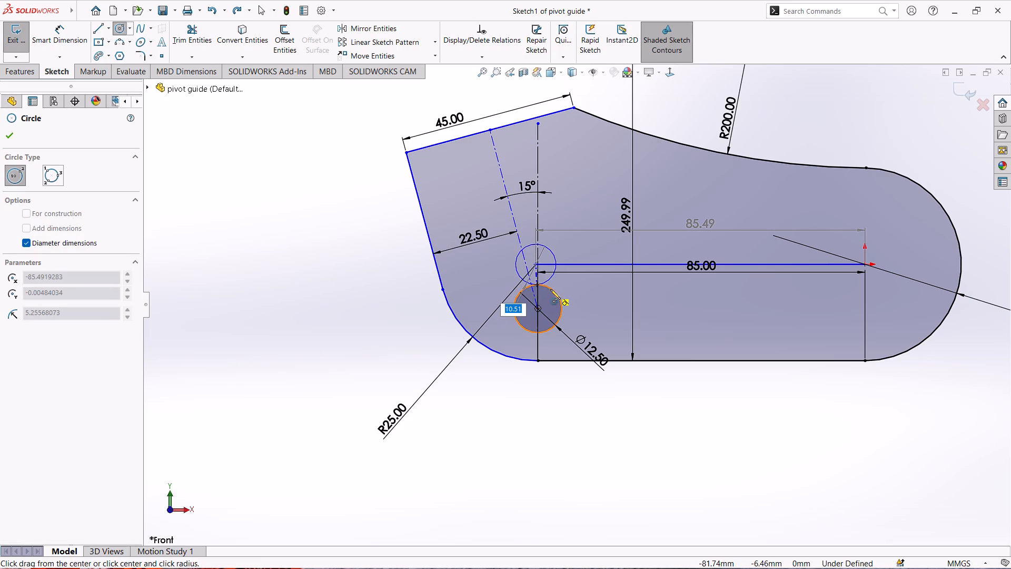
type("12.5")
key("Return")
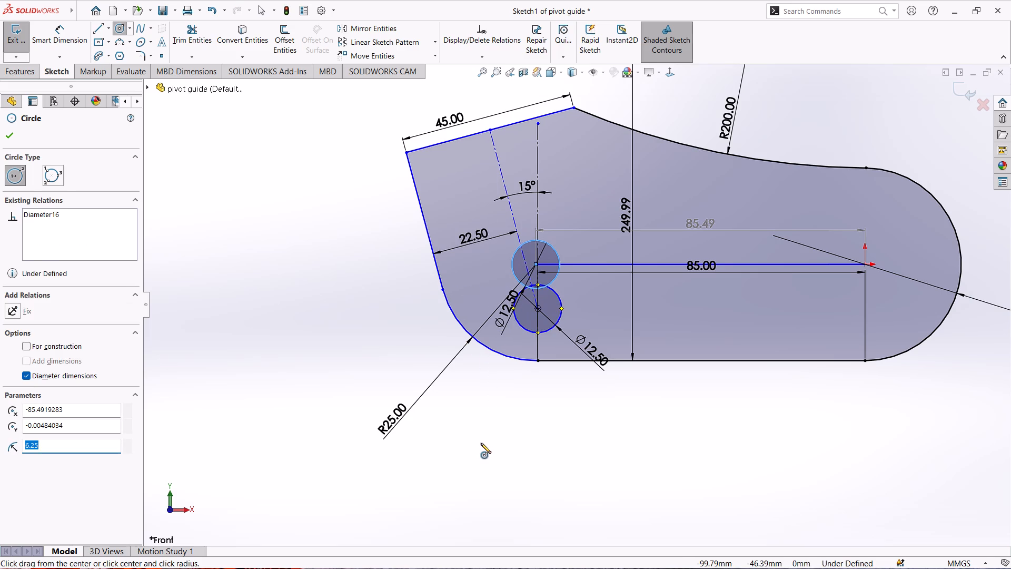
key("Escape")
key("Escape")
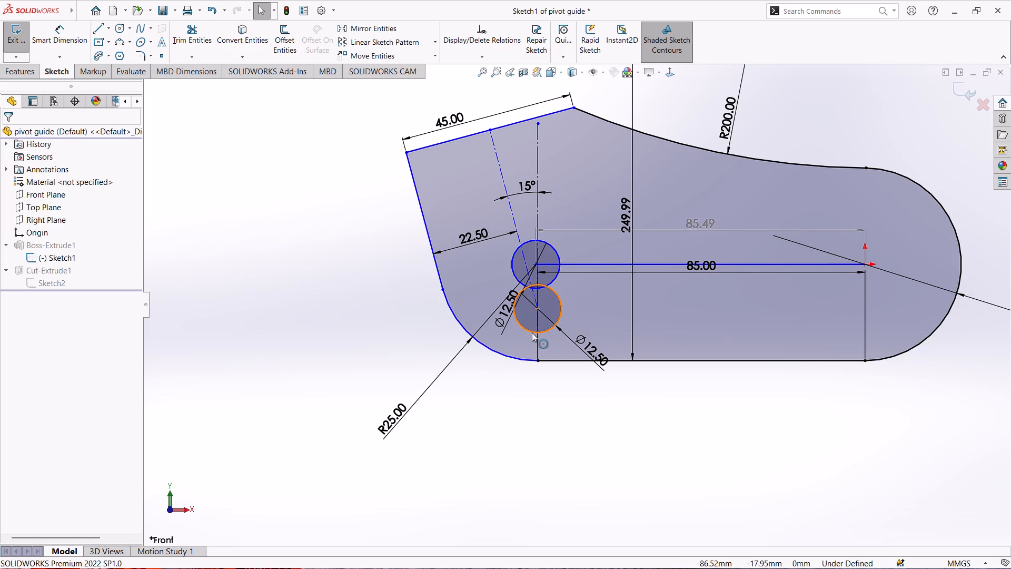
Delete the original 12.5 mm hole circle below the new one.
left_click(532, 332)
key("Delete")
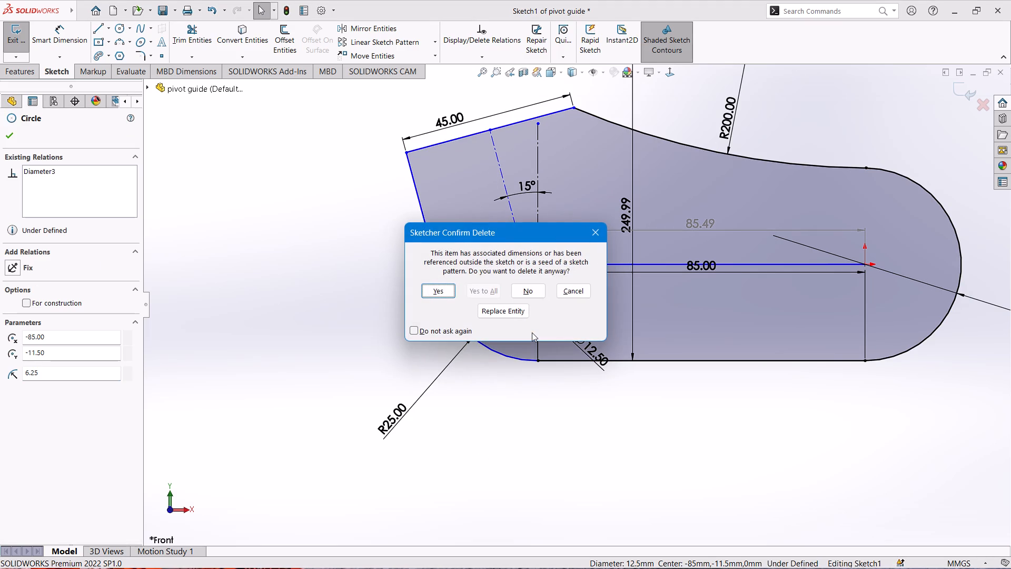
key("Return")
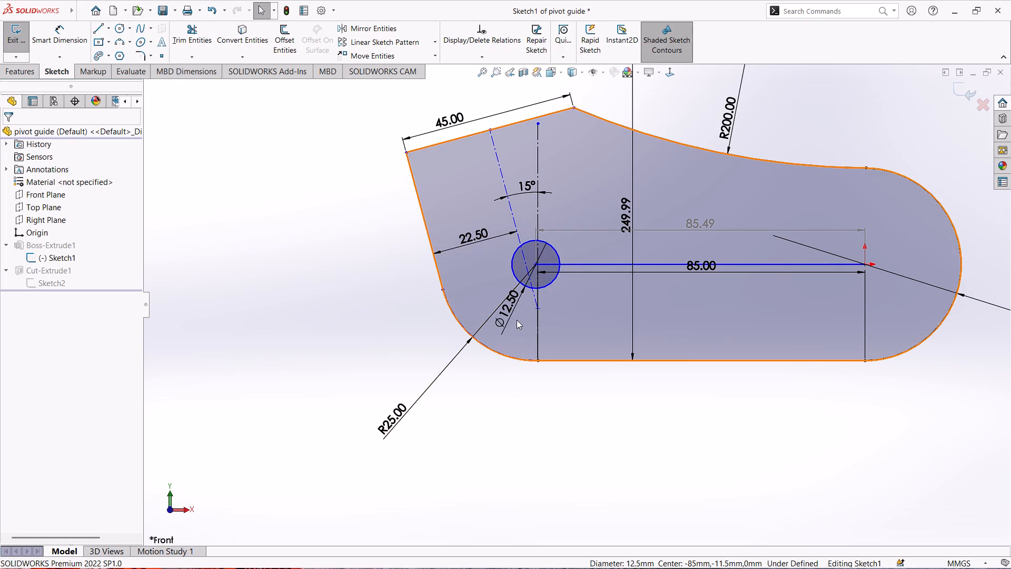
Move the new circle's diameter dimension to clear space below the profile.
left_click_drag(509, 314, 524, 418)
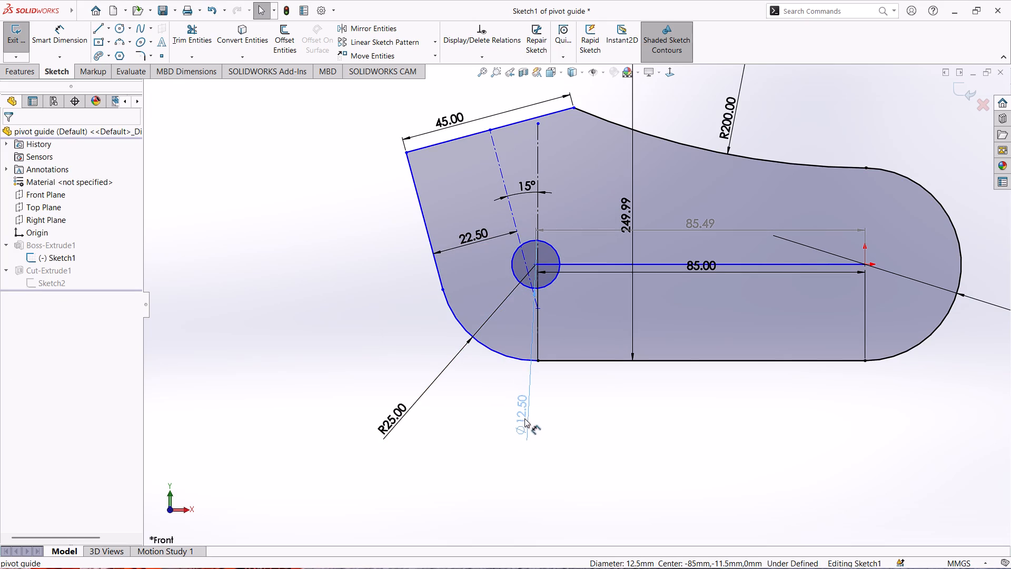
Shift the 12.5 mm hole's diameter dimension slightly further below the profile.
left_click_drag(524, 418, 521, 423)
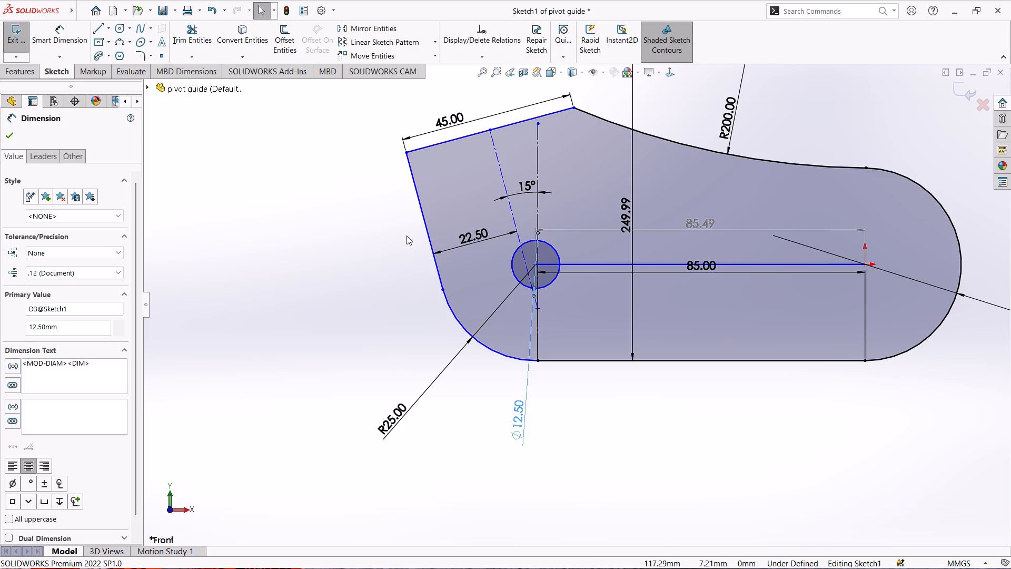
Dimension the distance from the hole's centre to the slanted 45 mm top edge as 48 mm.
right_click_drag(312, 207, 225, 210)
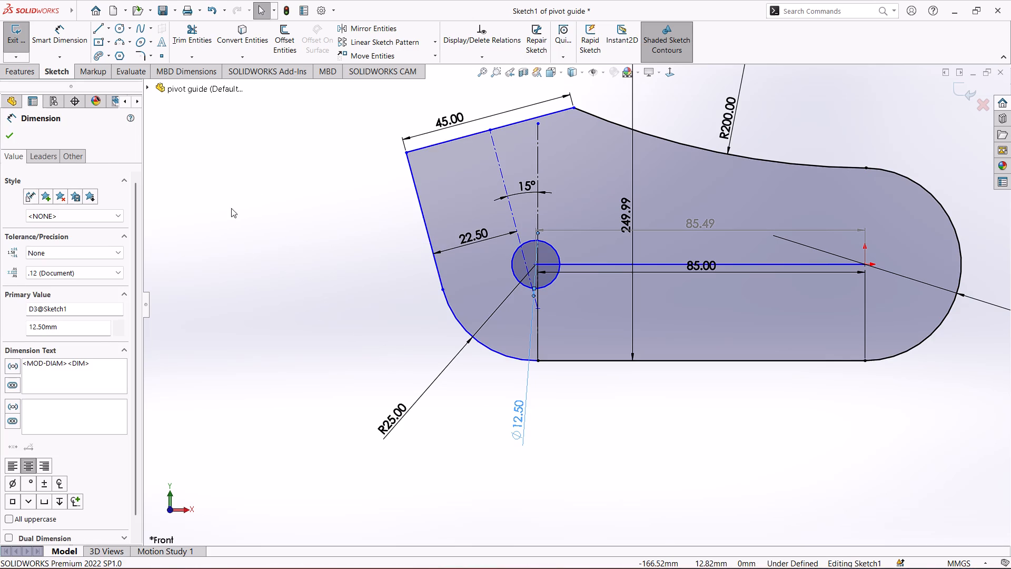
right_click_drag(248, 205, 253, 151)
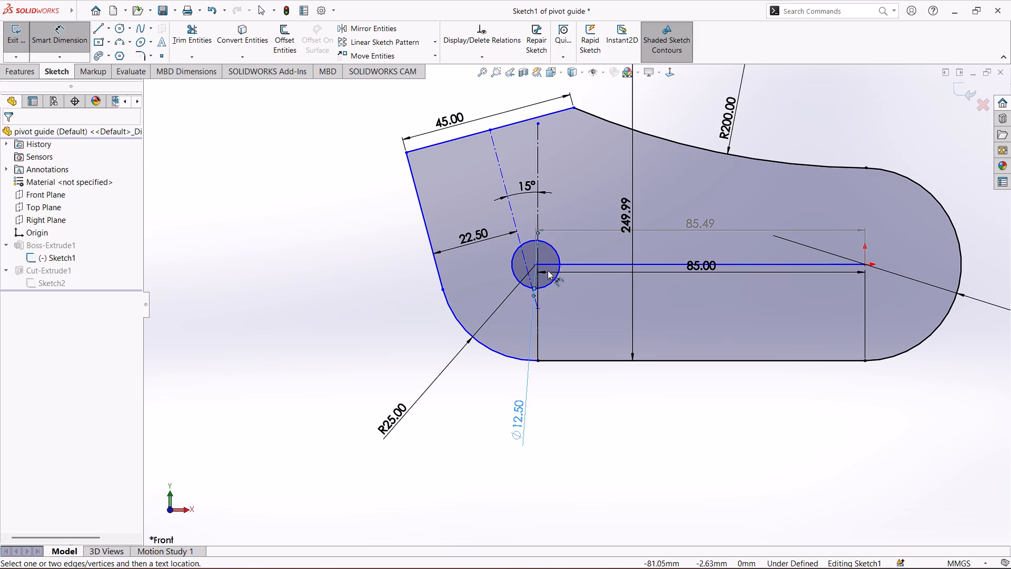
left_click(534, 262)
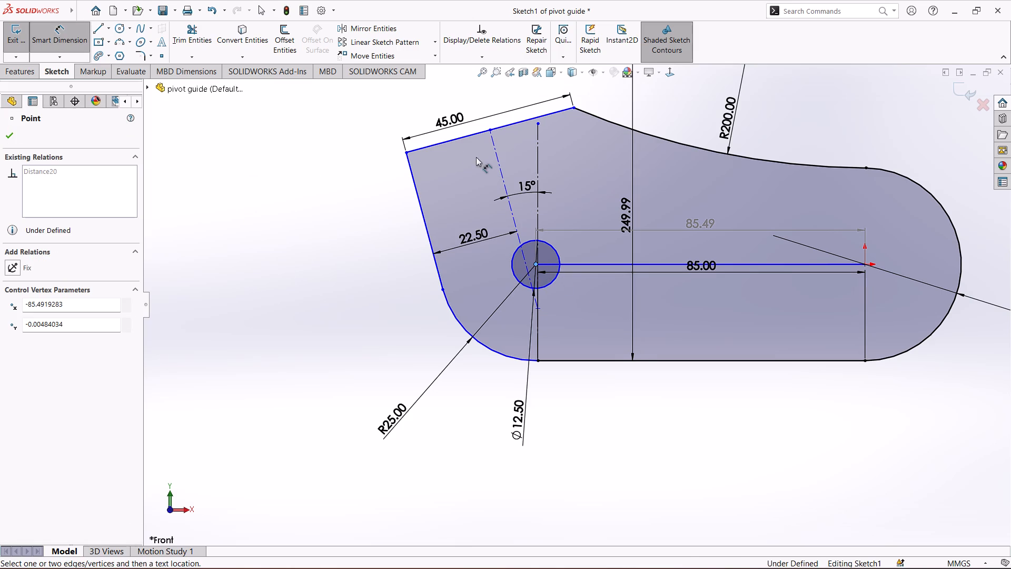
left_click(450, 141)
left_click(321, 242)
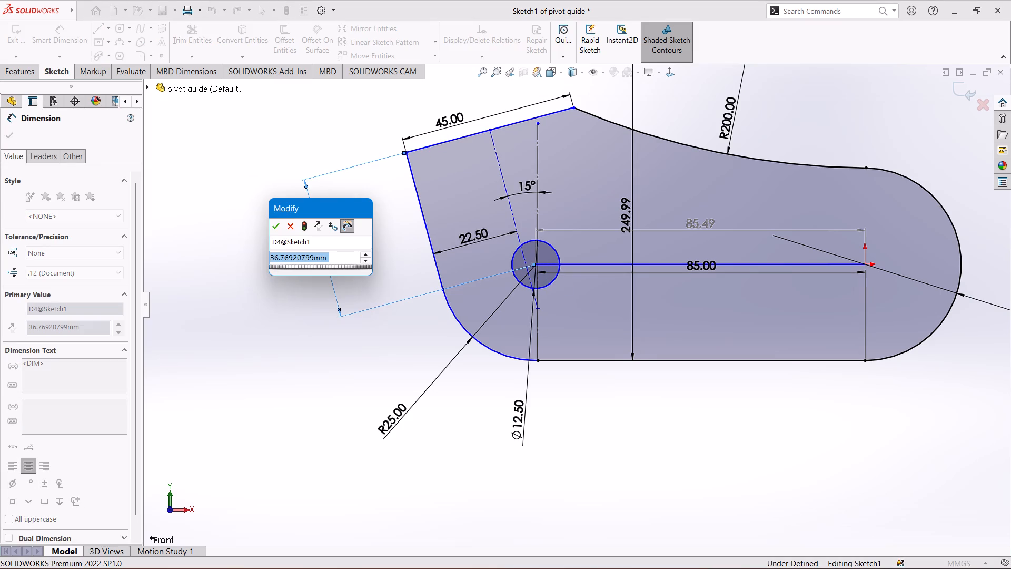
type("48")
key("Return")
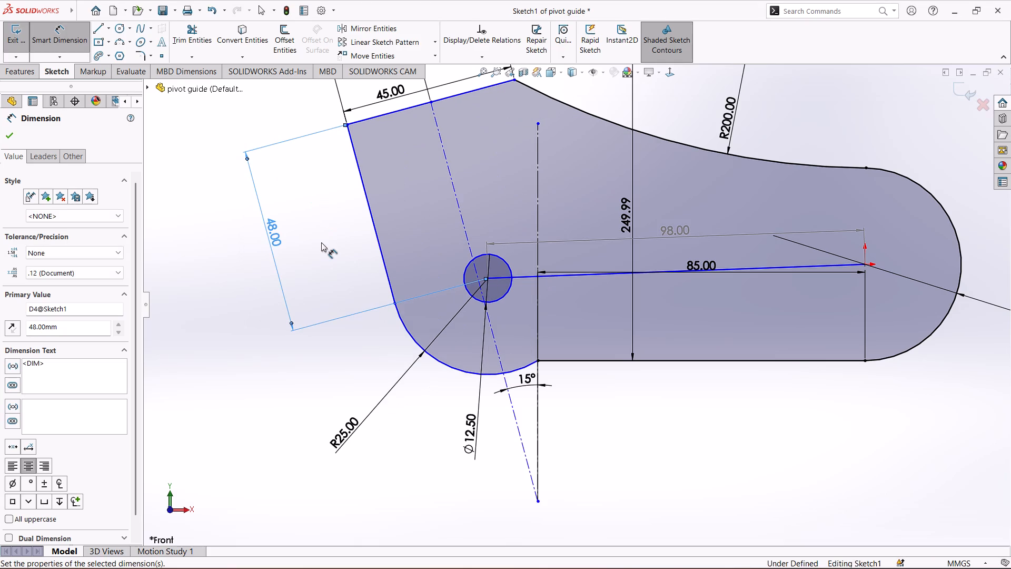
scroll(396, 311, "down", 1)
scroll(396, 311, "up", 3)
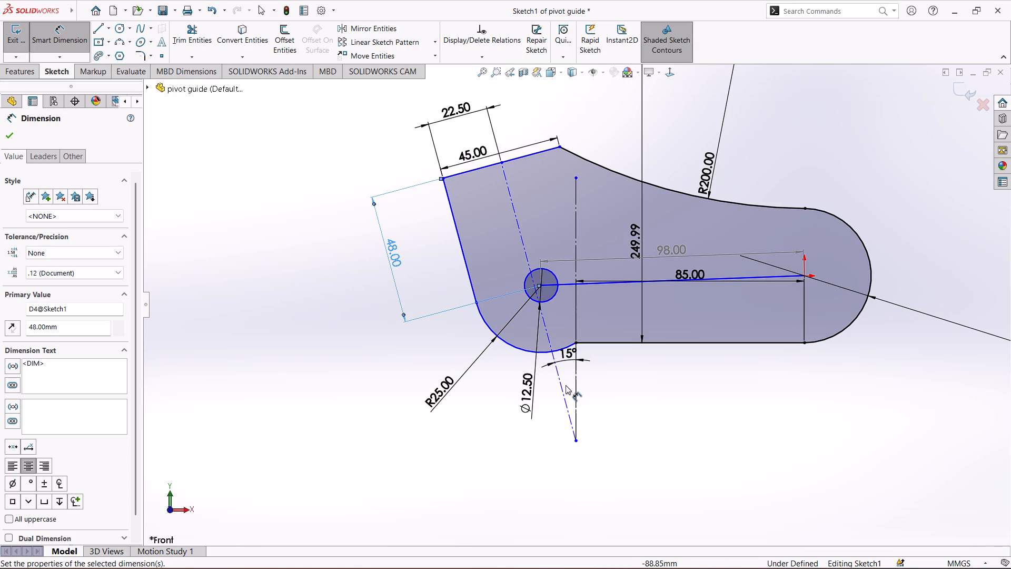
key("Escape")
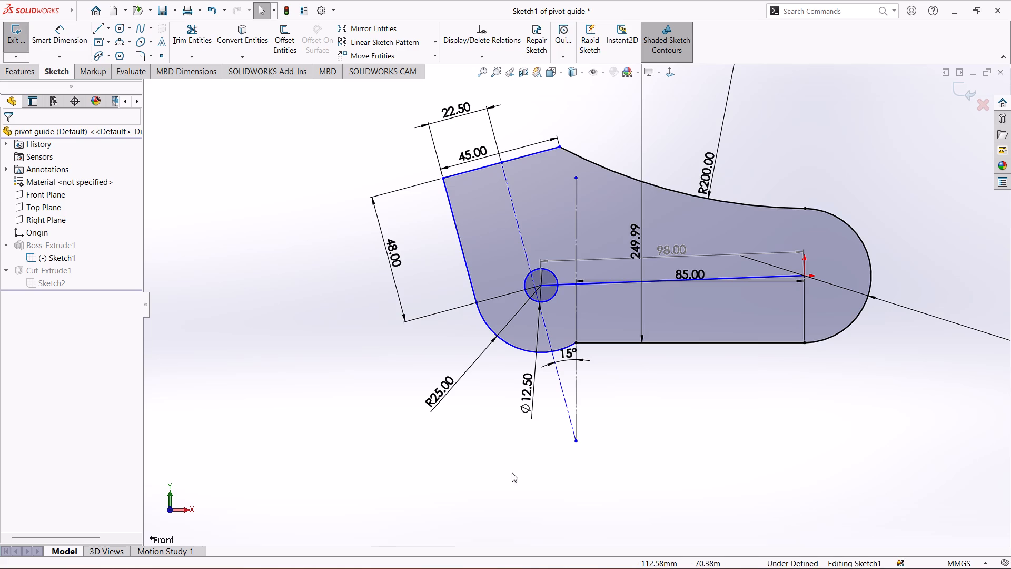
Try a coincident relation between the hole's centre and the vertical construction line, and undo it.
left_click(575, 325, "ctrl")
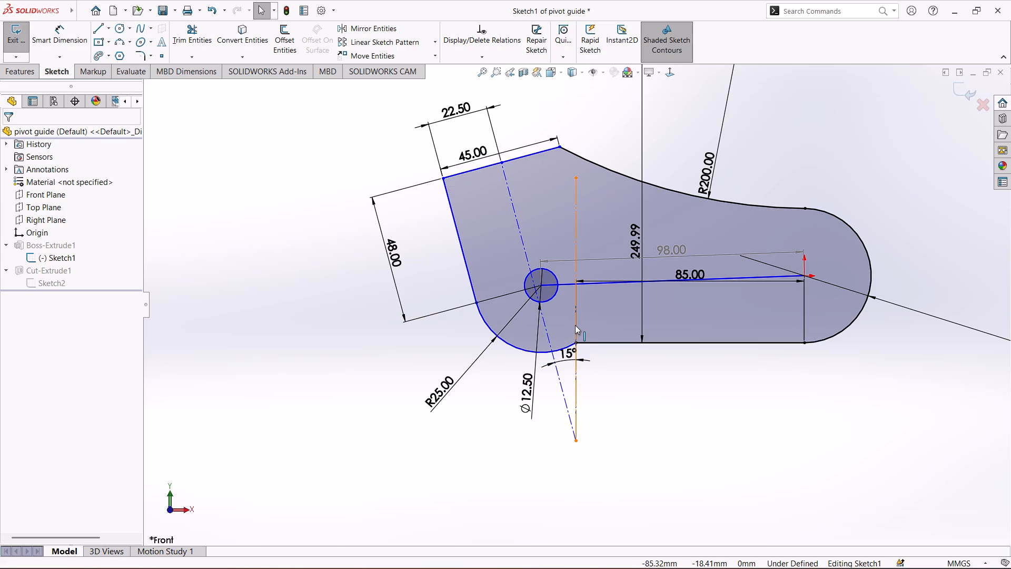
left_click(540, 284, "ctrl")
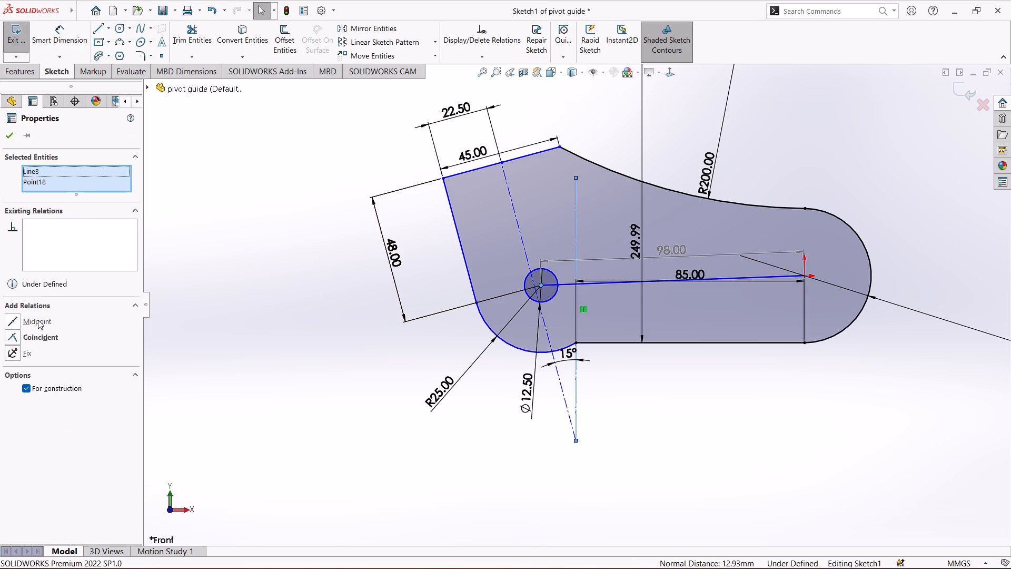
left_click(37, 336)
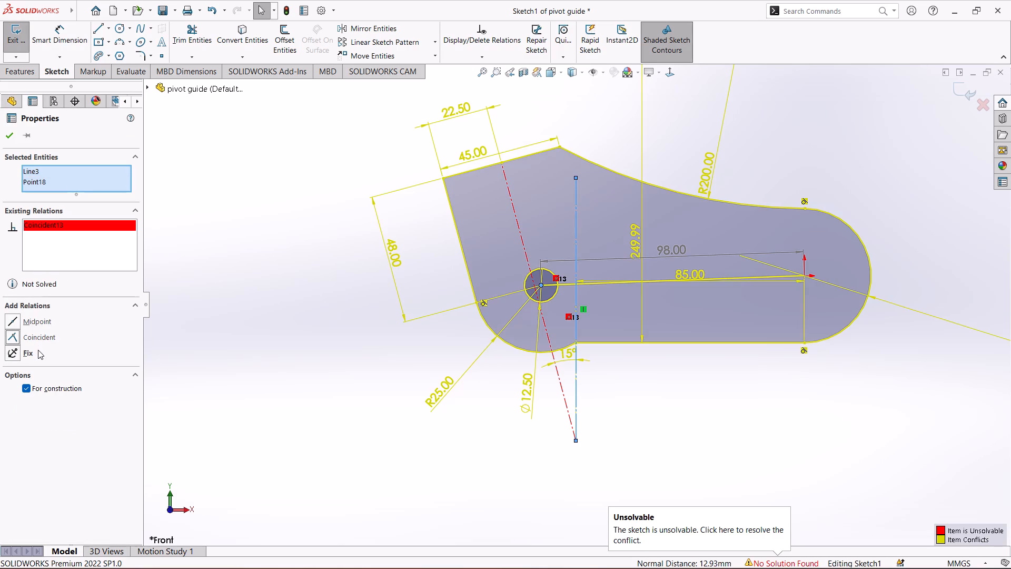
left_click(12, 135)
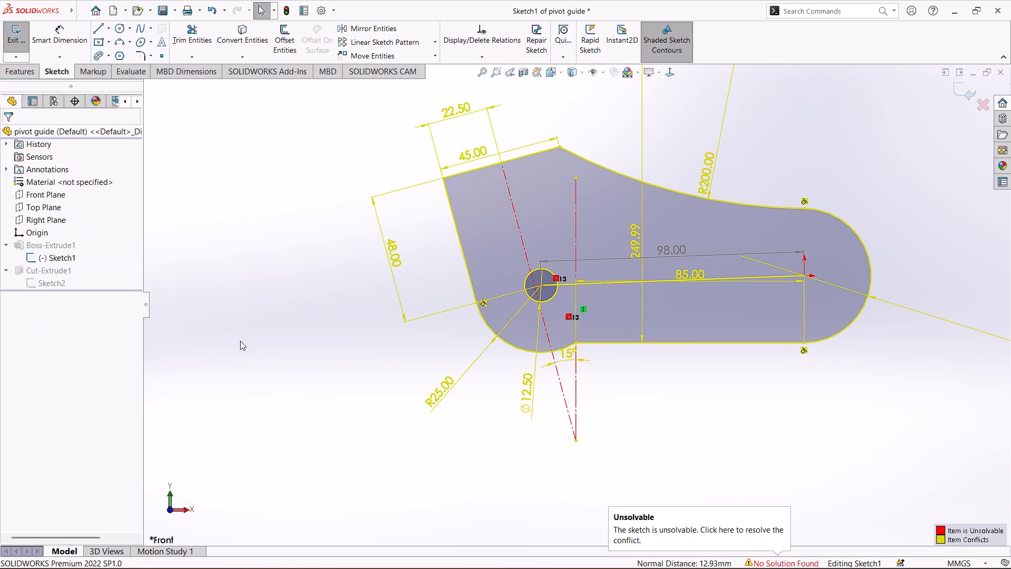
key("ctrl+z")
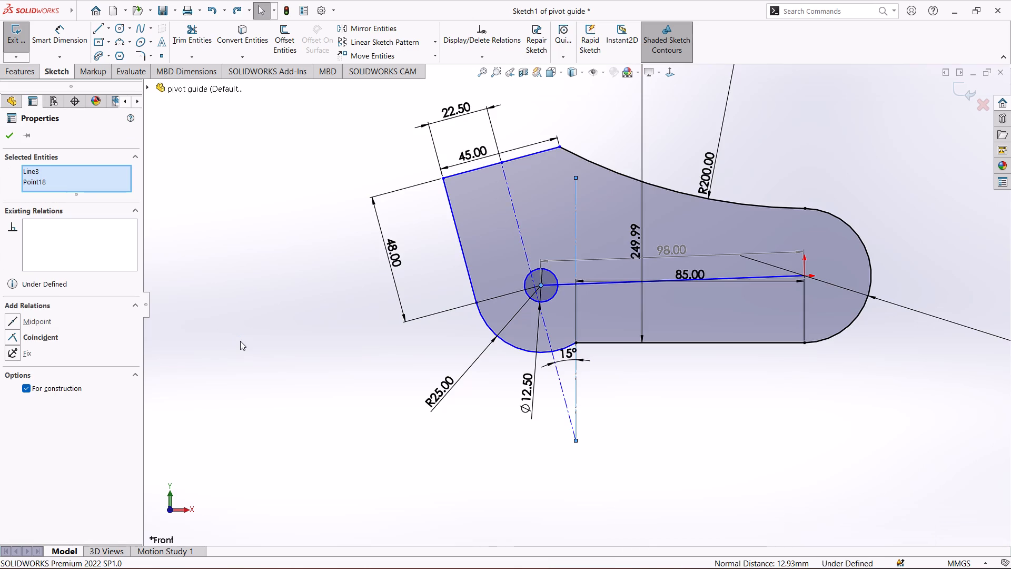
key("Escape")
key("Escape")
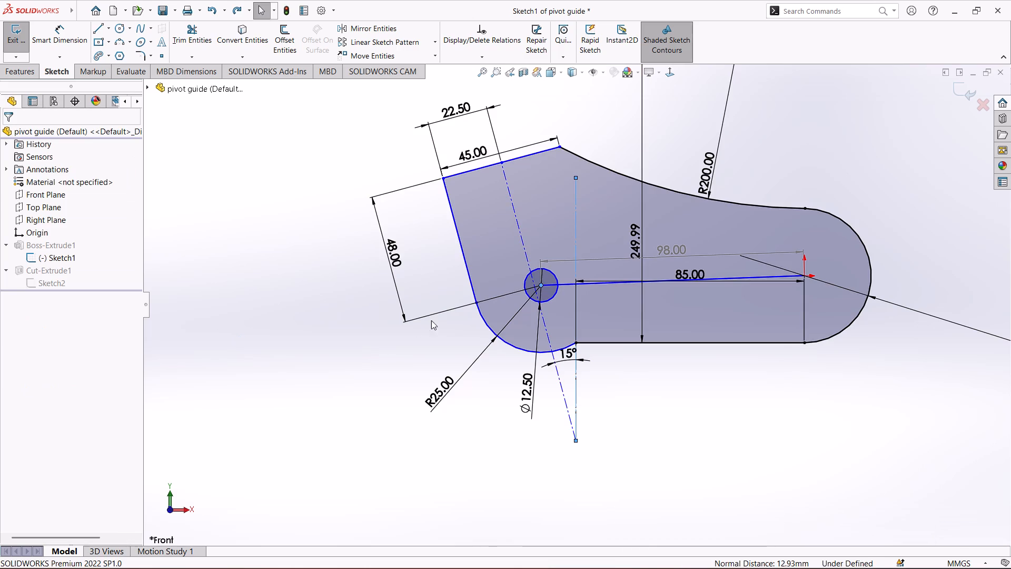
Delete the vertical construction line that the 15° angle is measured from.
left_click(577, 312)
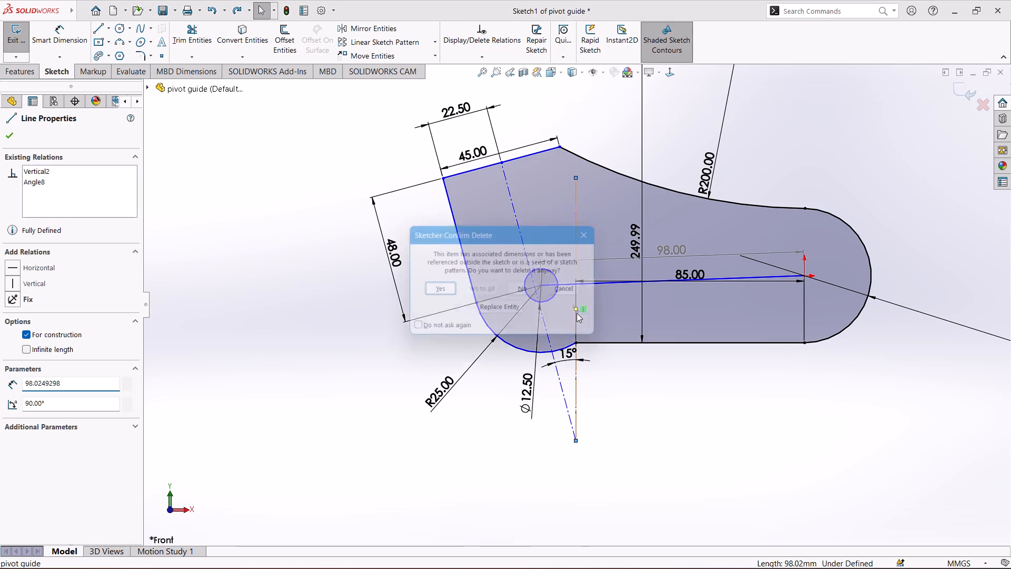
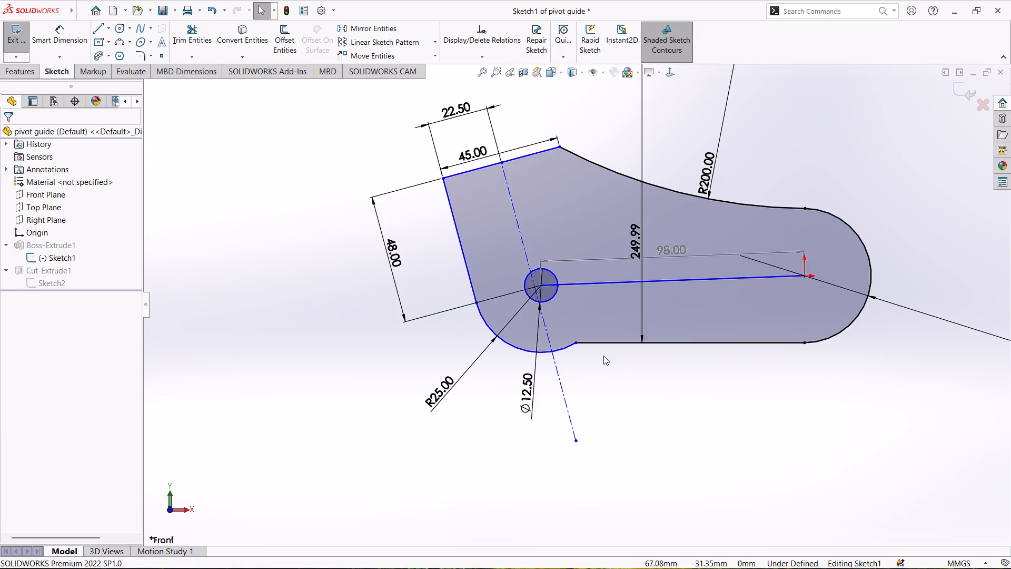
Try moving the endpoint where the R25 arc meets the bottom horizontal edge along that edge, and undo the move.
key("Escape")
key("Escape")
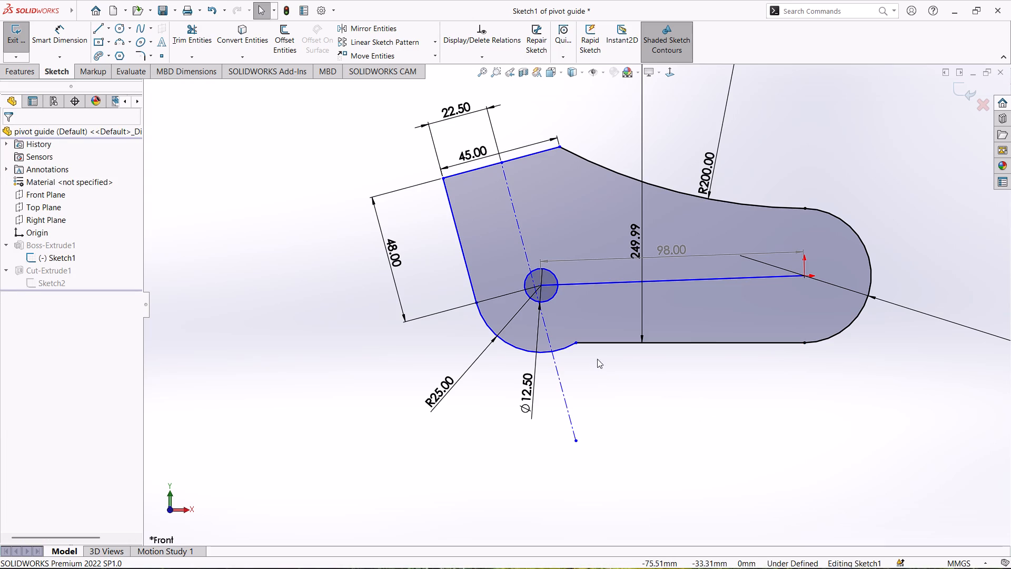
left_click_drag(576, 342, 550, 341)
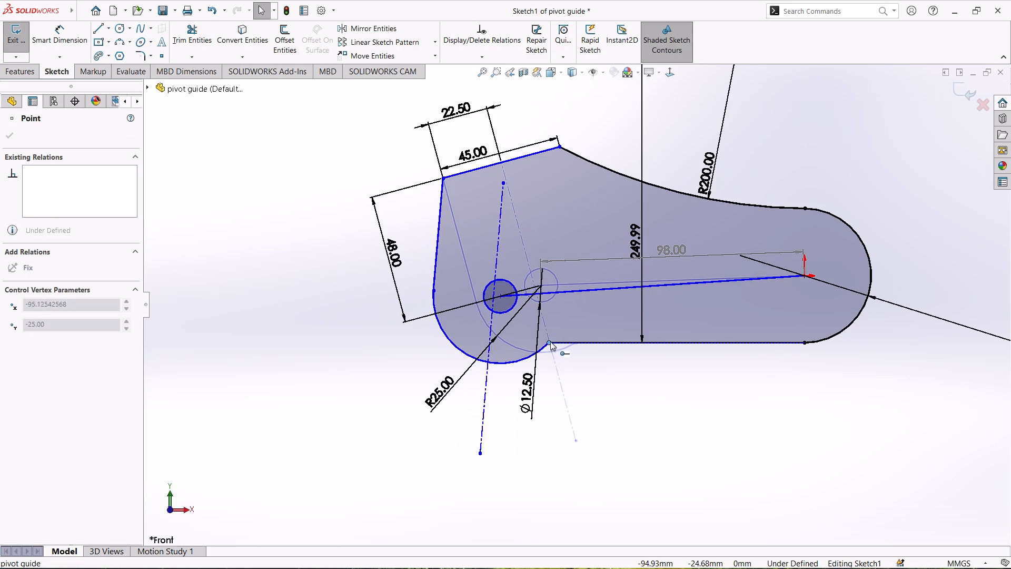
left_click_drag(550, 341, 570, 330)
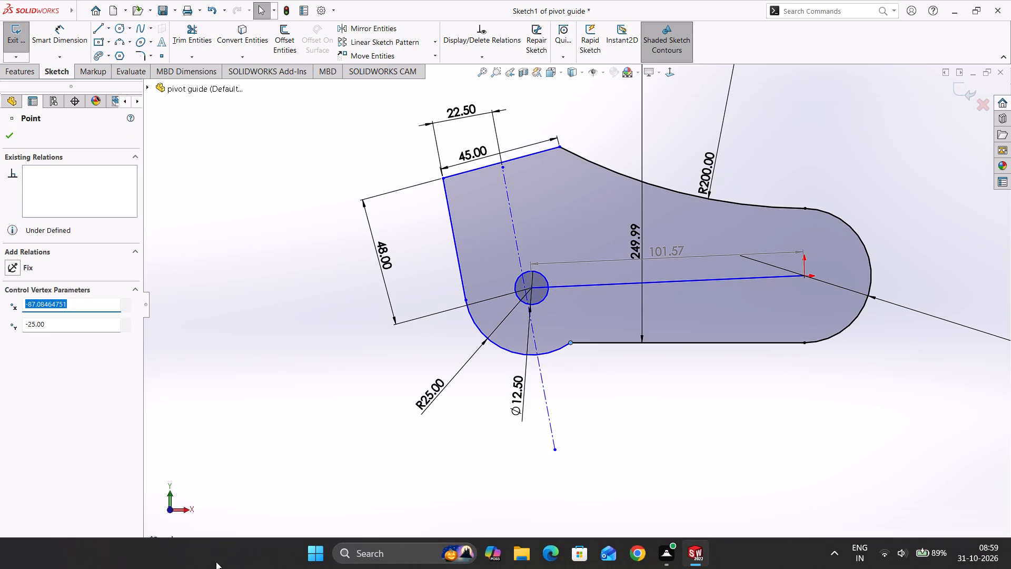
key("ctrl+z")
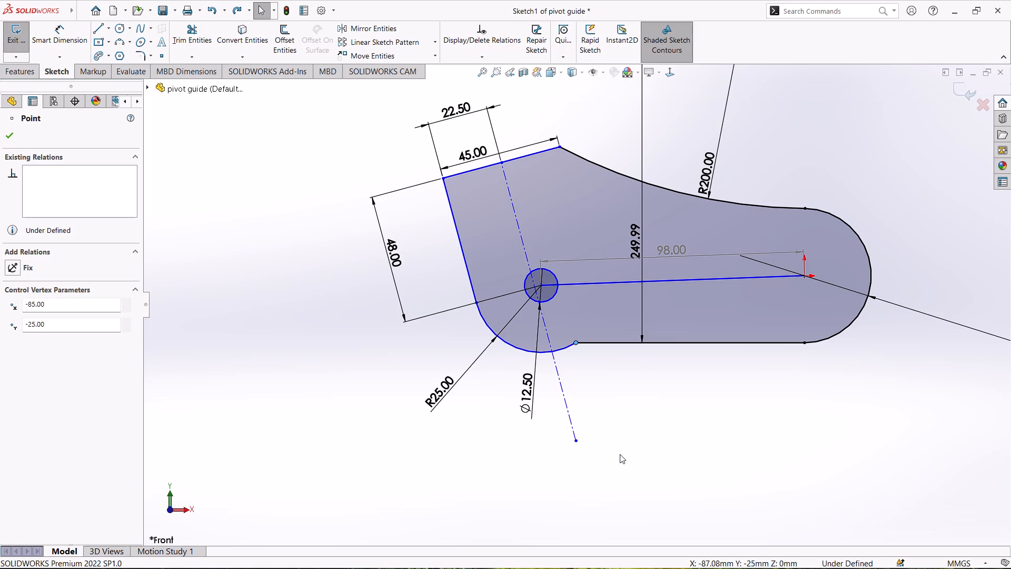
Select the R25 arc at the profile's lower corner, around the 12.5 mm hole.
left_click(562, 348)
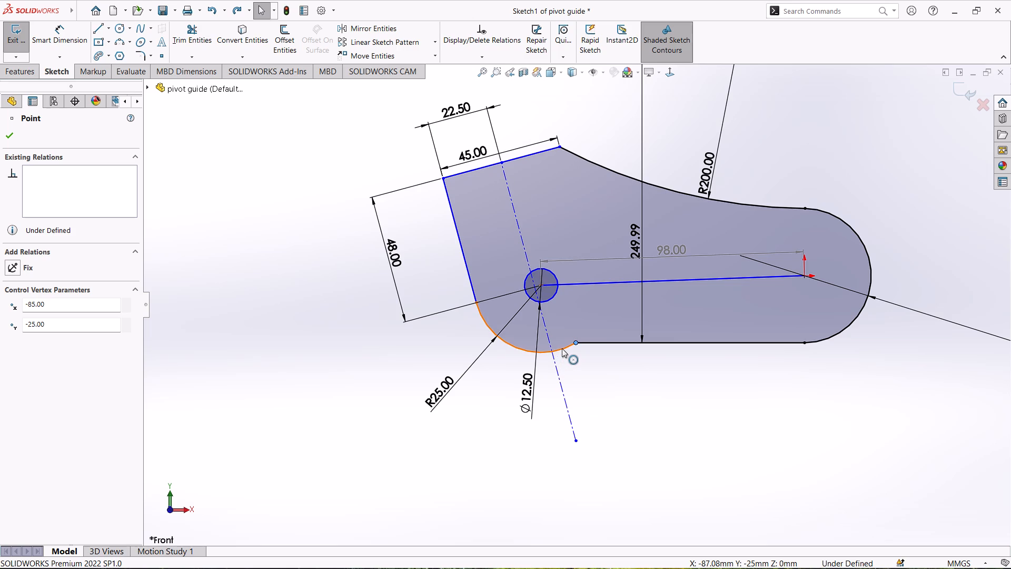
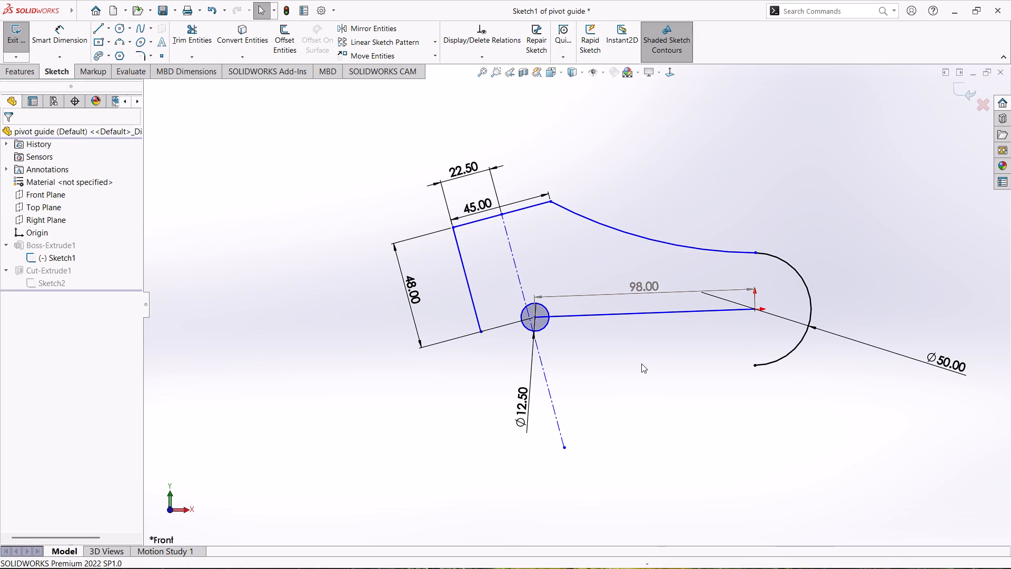
Sketch an 85 mm line from the lower end of the Ø50 arc toward the slanted centerline.
right_click_drag(358, 379, 282, 379)
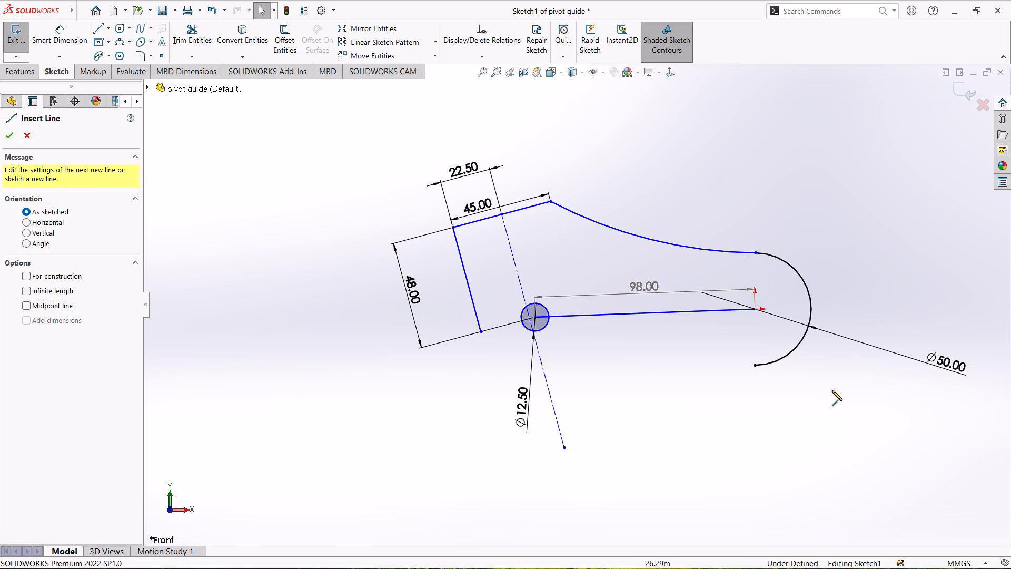
left_click(754, 366)
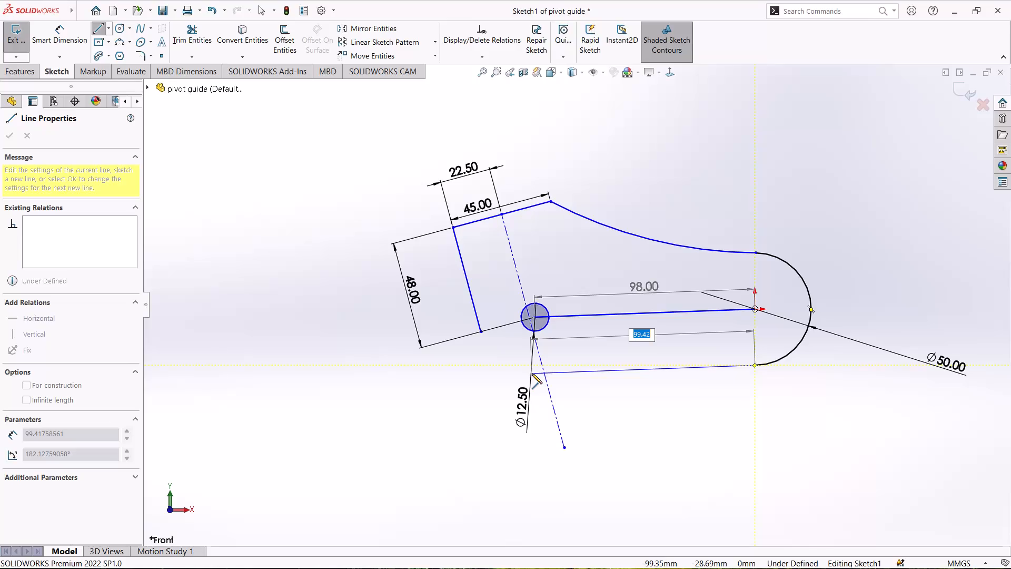
type("85")
key("Return")
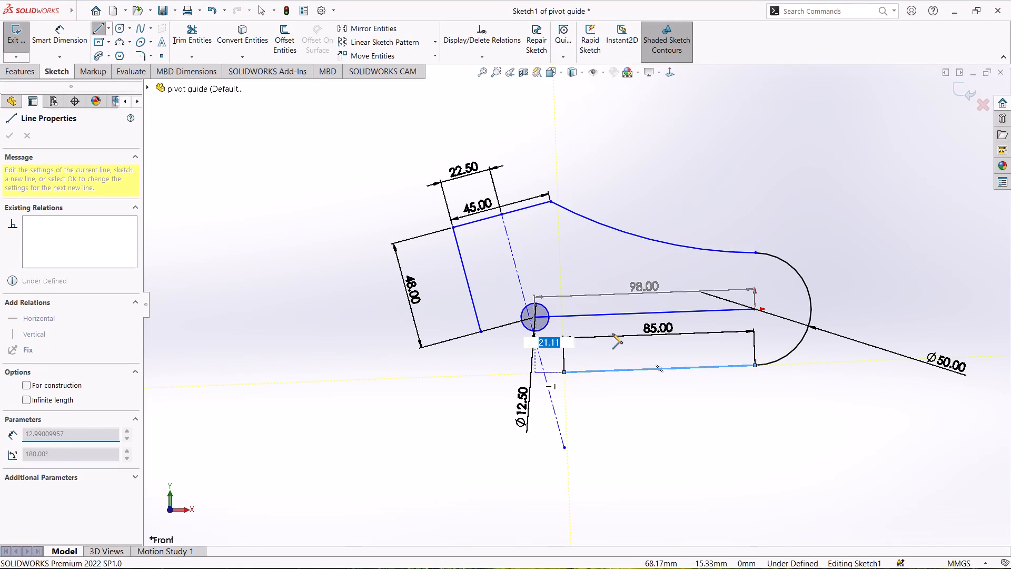
key("Escape")
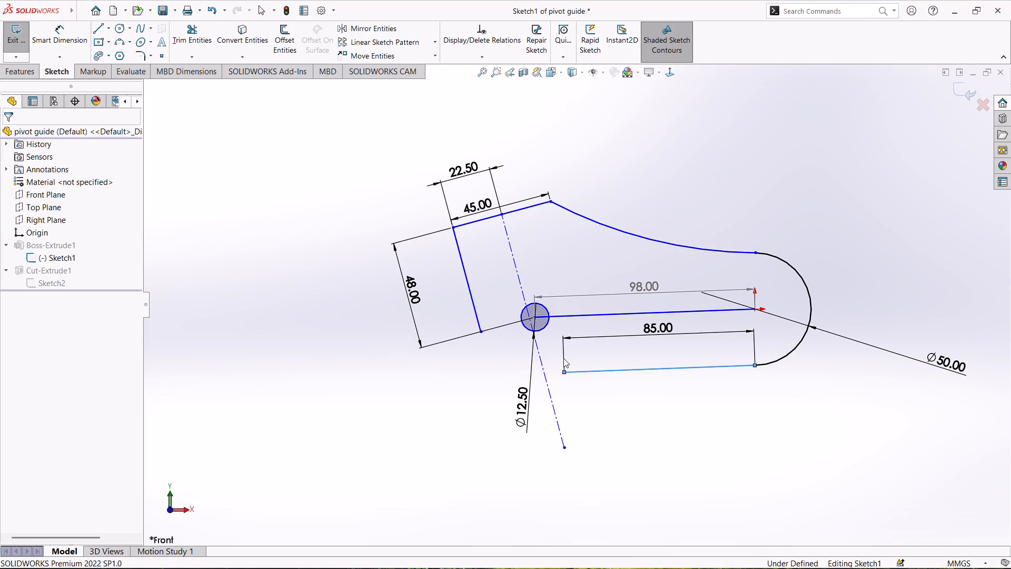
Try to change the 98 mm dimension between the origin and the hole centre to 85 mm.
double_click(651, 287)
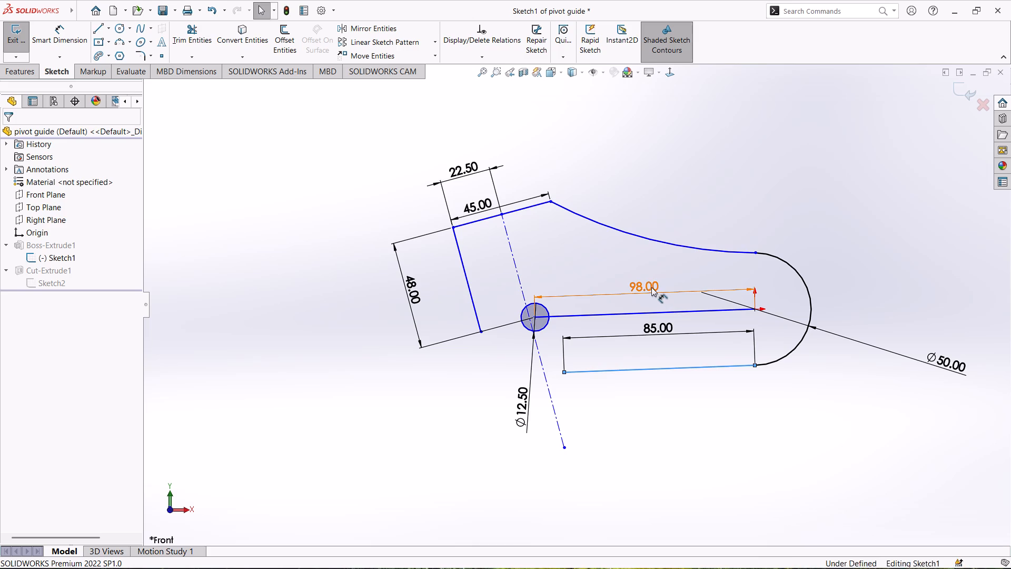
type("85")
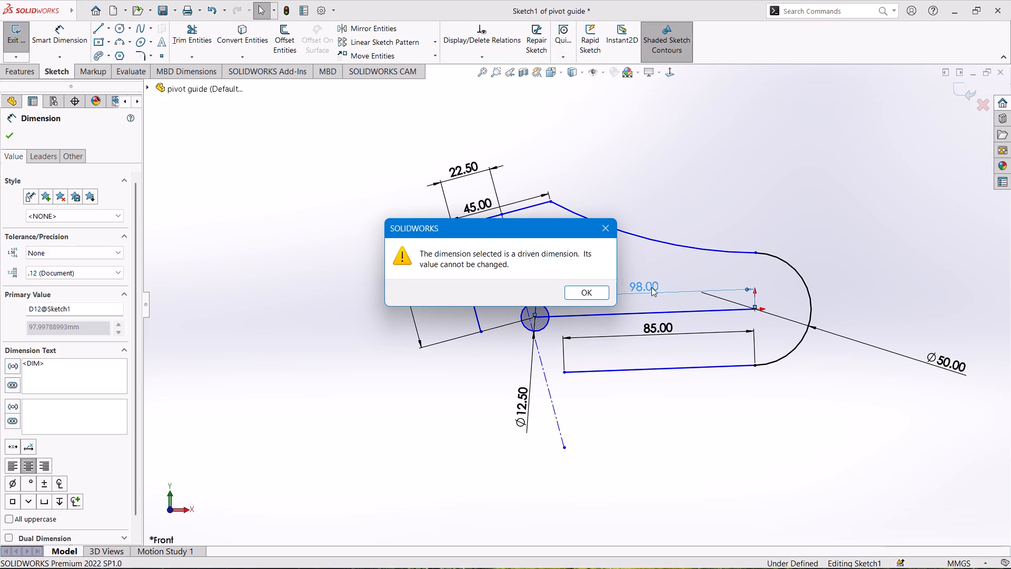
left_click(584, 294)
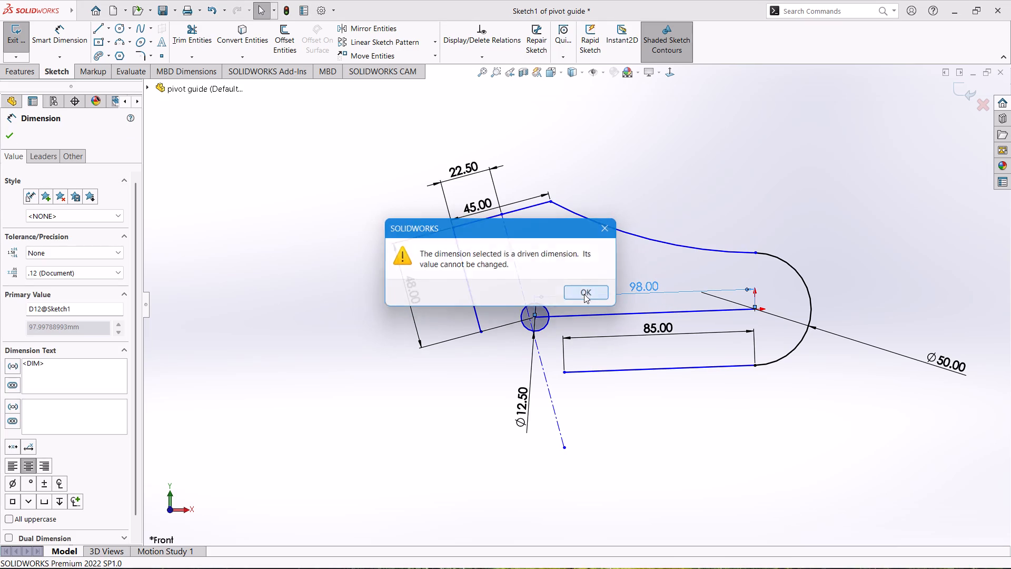
Delete the 48 mm dimension beside the profile's slanted end edge.
left_click(409, 293)
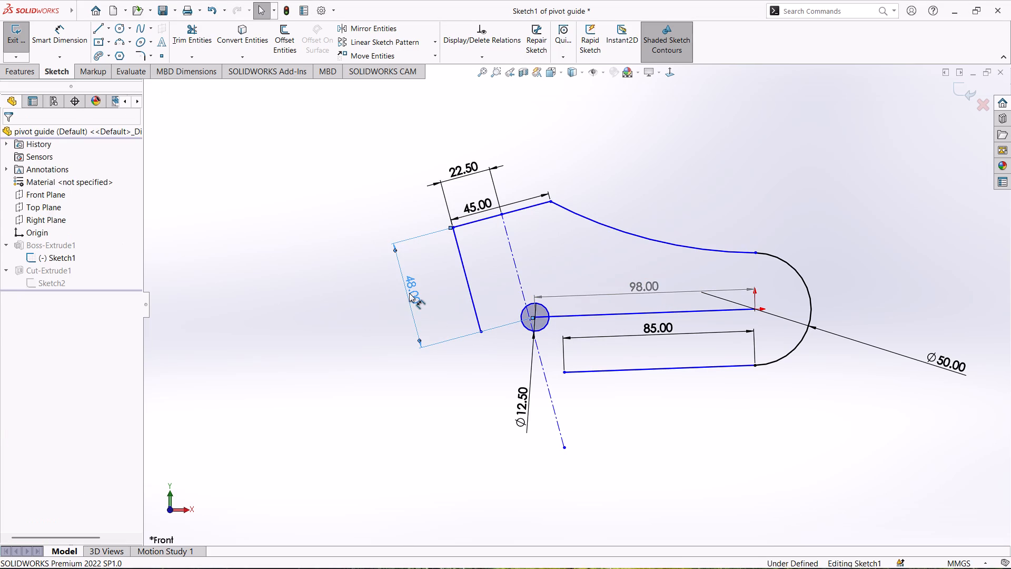
key("Delete")
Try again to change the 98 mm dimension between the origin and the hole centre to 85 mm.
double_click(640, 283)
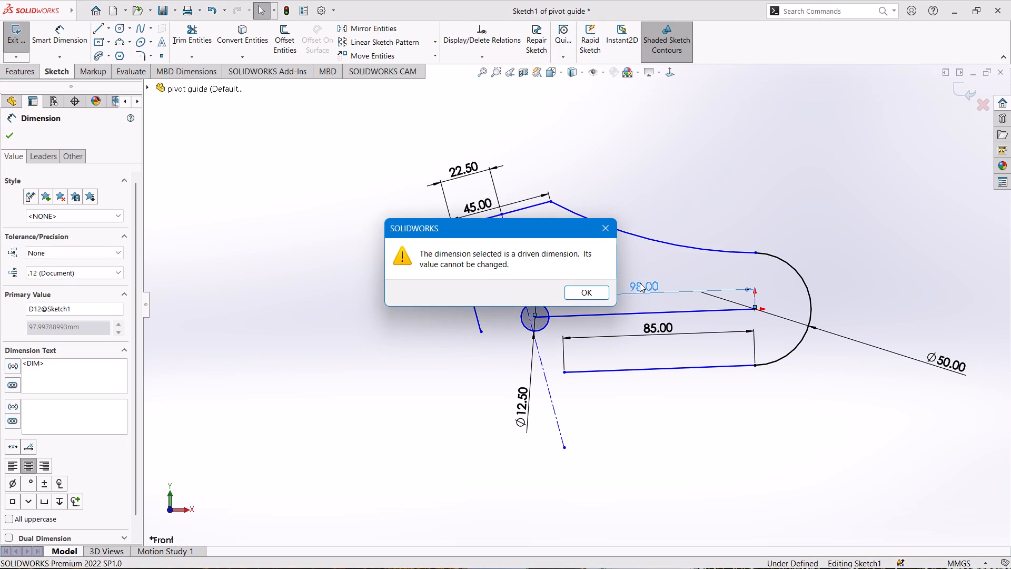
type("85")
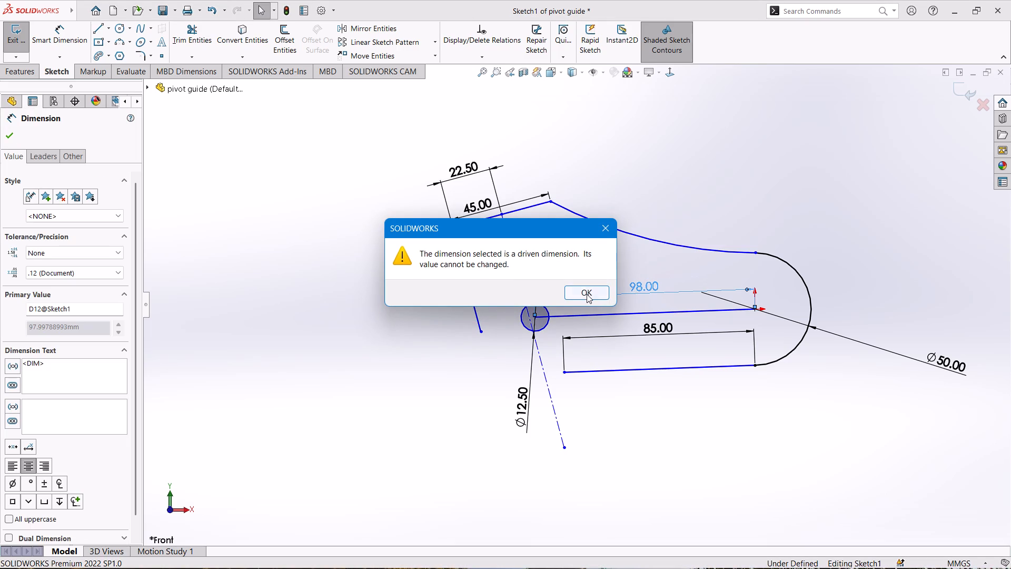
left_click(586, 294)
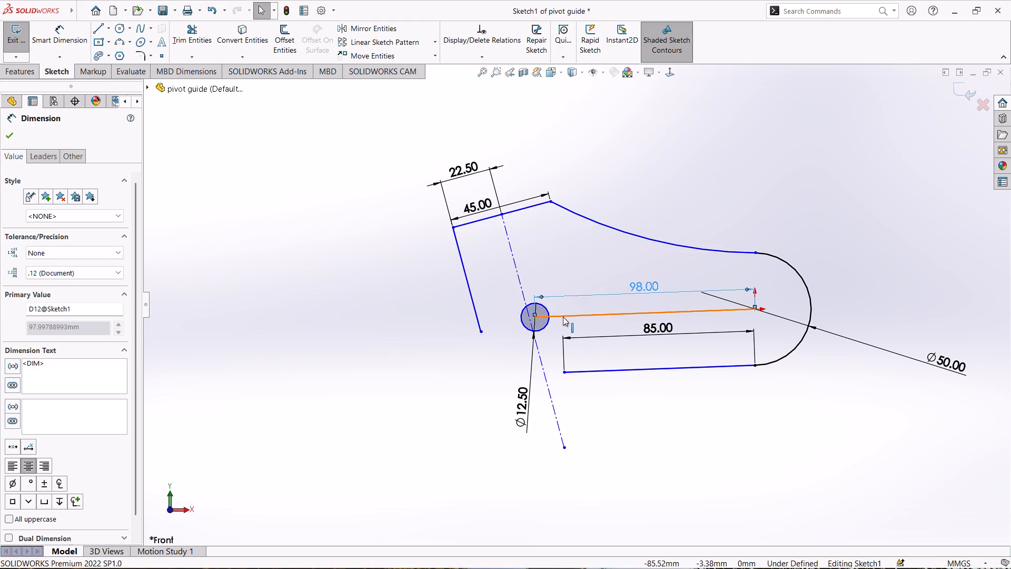
Delete the line joining the origin to the hole centre, together with the 12.5 mm circle.
left_click(563, 317)
key("Delete")
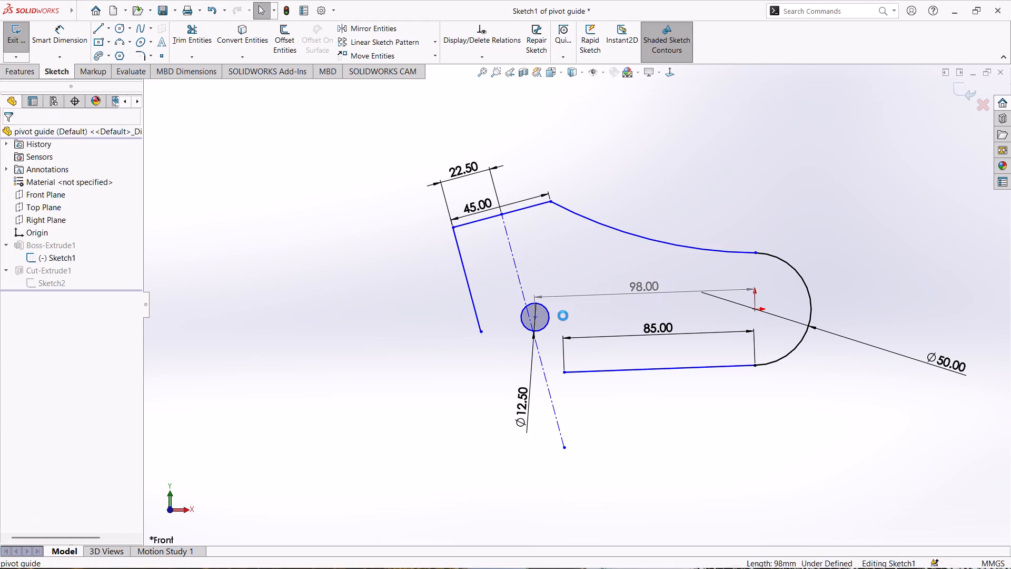
left_click(549, 322)
key("Delete")
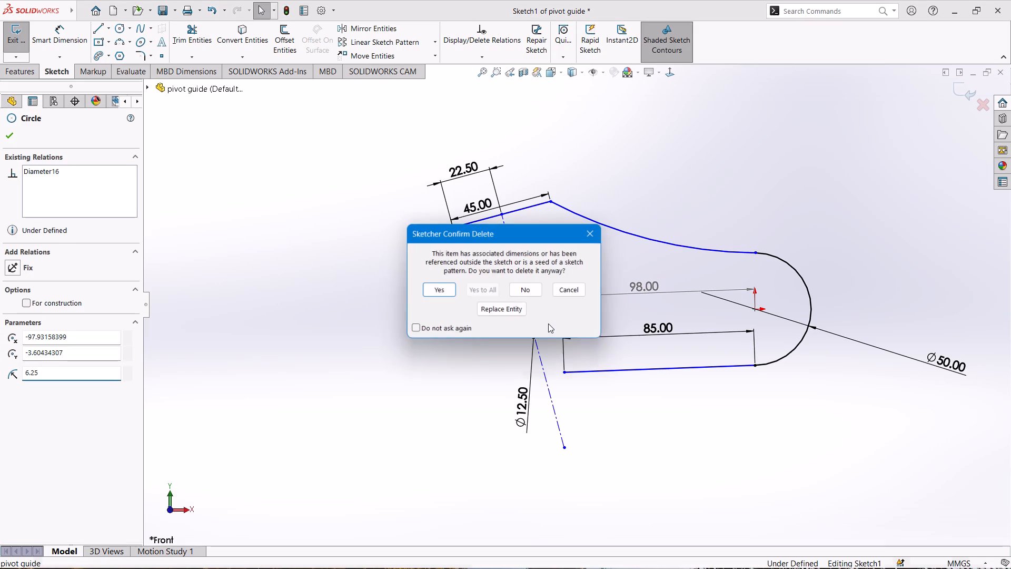
left_click(448, 291)
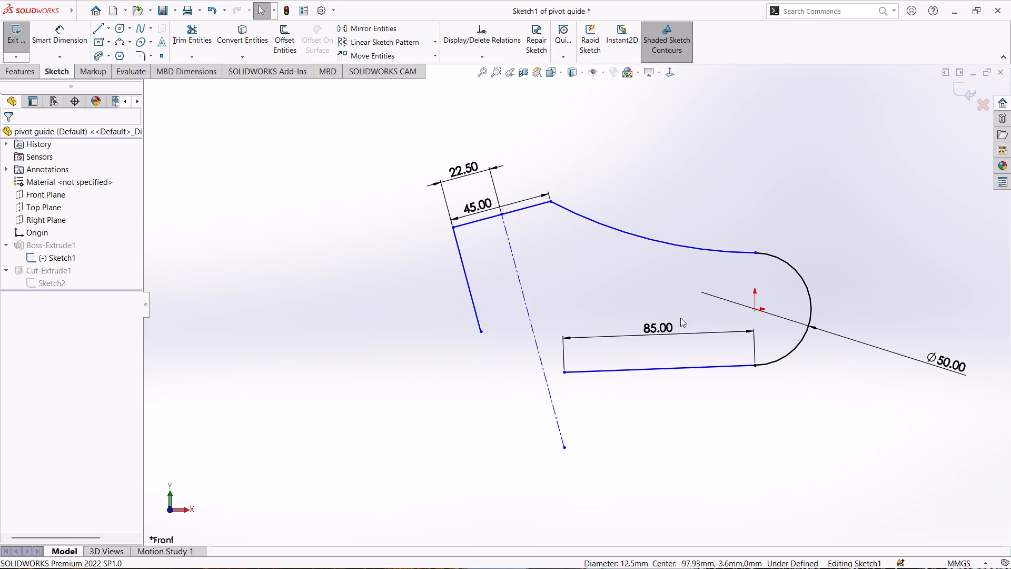
Sketch a horizontal 85 mm line from the origin toward the slanted centerline.
right_click_drag(437, 364, 326, 371)
left_click(752, 311)
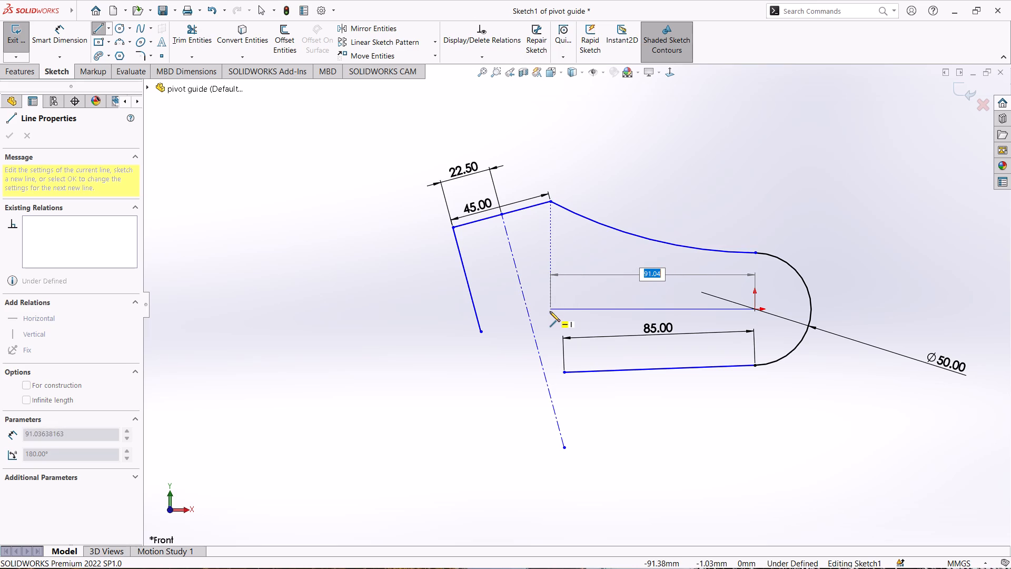
type("85")
key("Return")
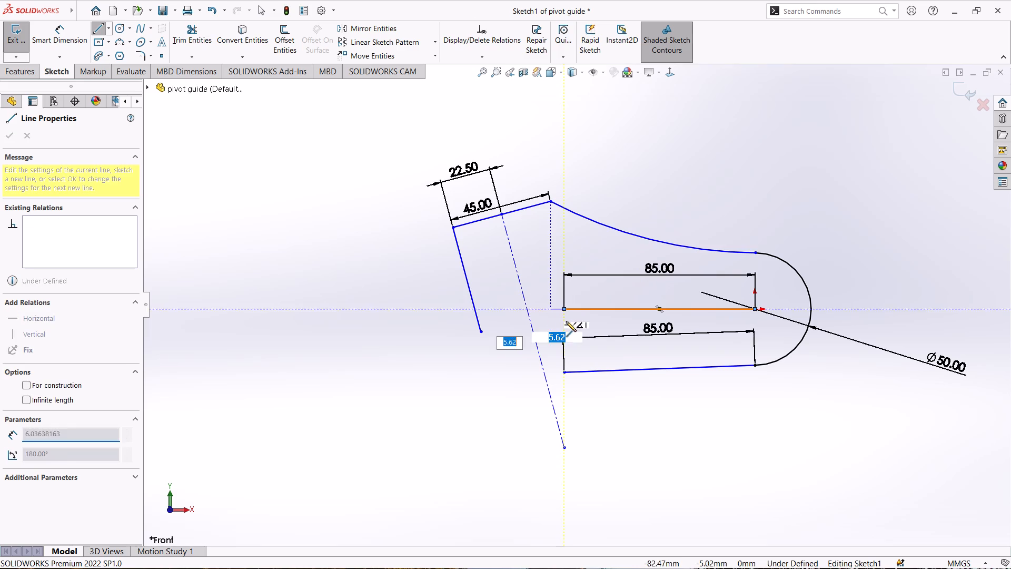
right_click_drag(452, 401, 463, 379)
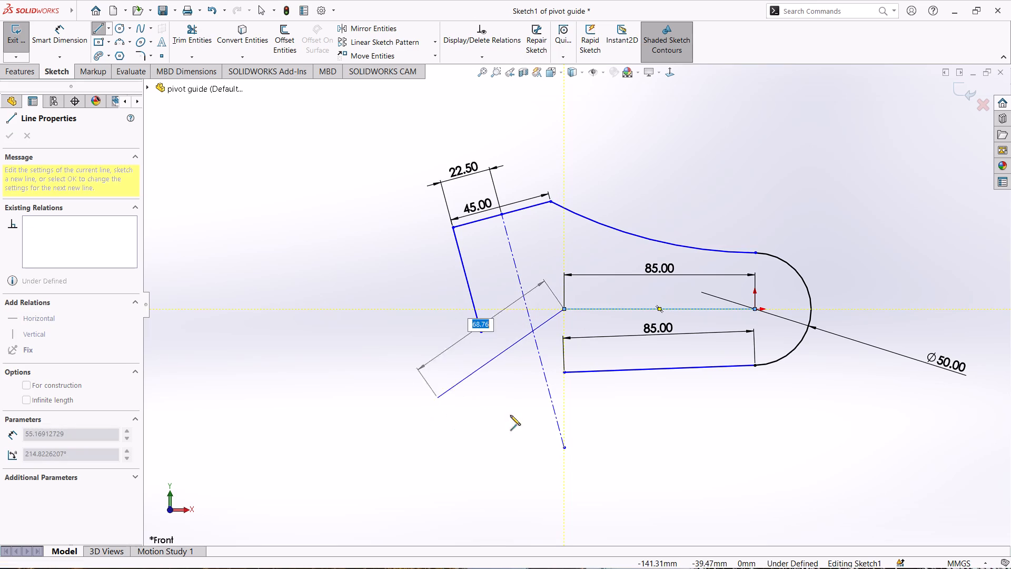
key("Escape")
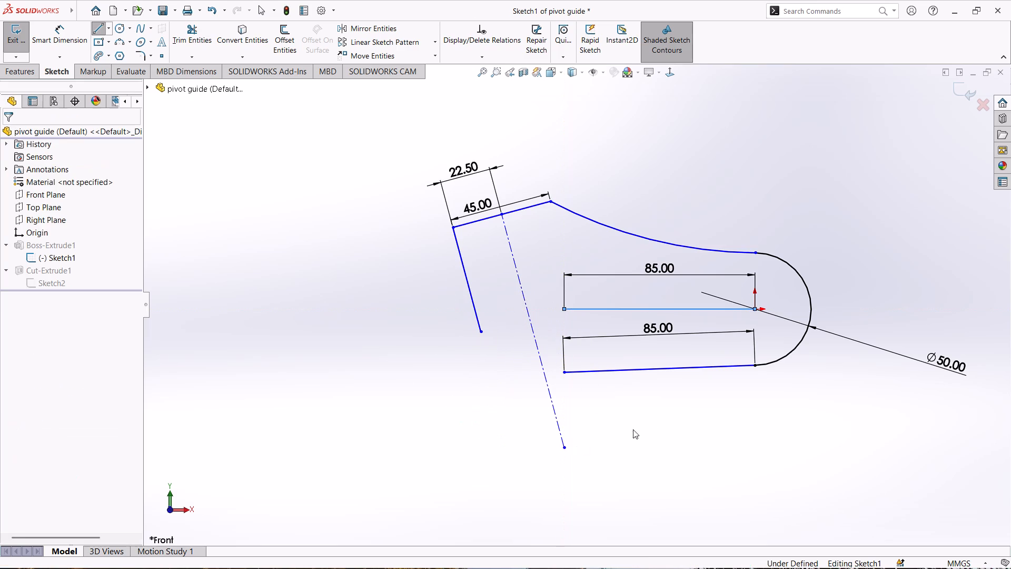
Add a horizontal relation to the bottom 85 mm line and the 85 mm line from the origin.
left_click(661, 366, "ctrl")
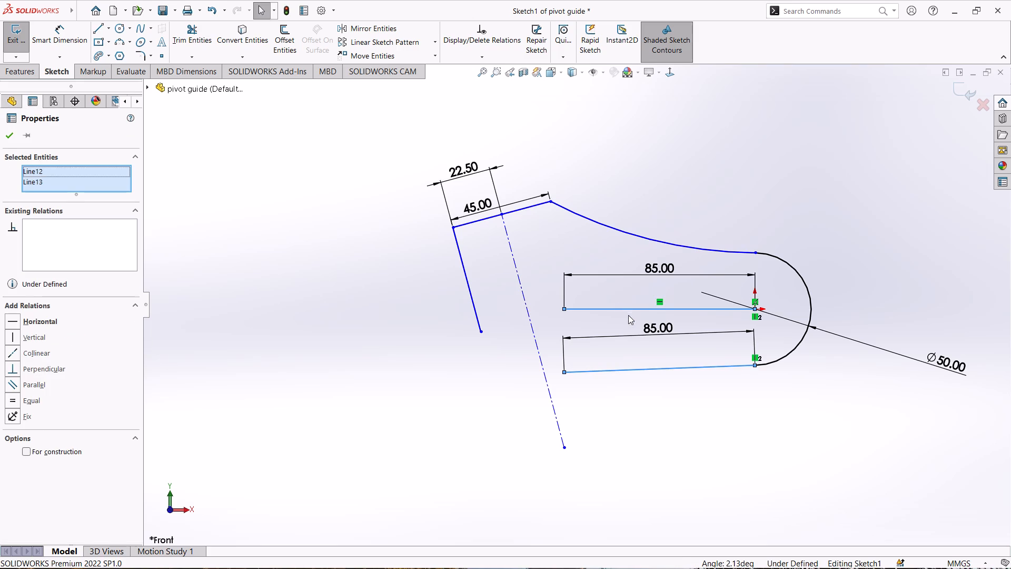
left_click(29, 322)
right_click(290, 381)
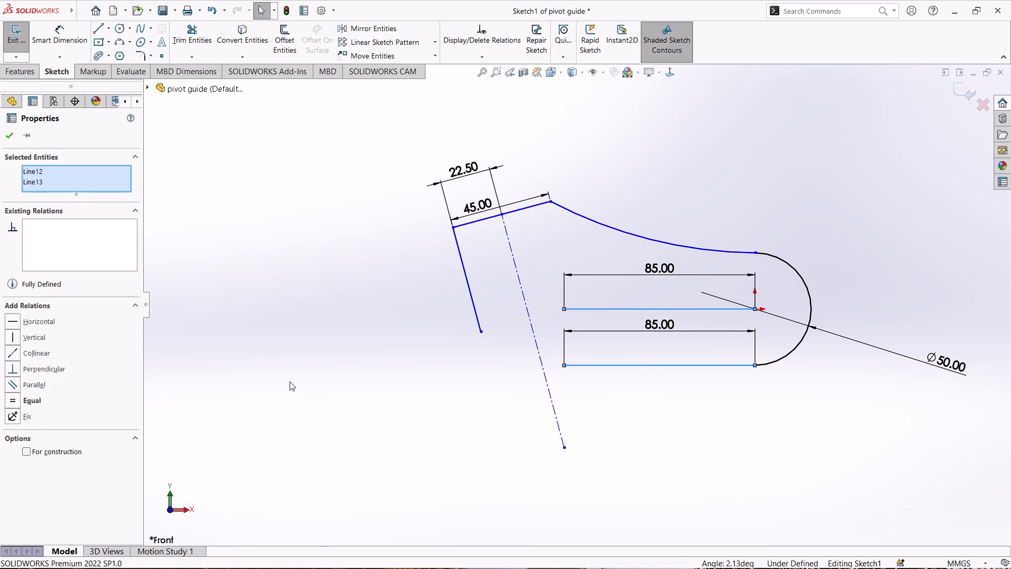
left_click(193, 346)
Sketch a 12.5 mm diameter circle centred on the free end of the 85 mm line from the origin.
right_click_drag(198, 332, 220, 300)
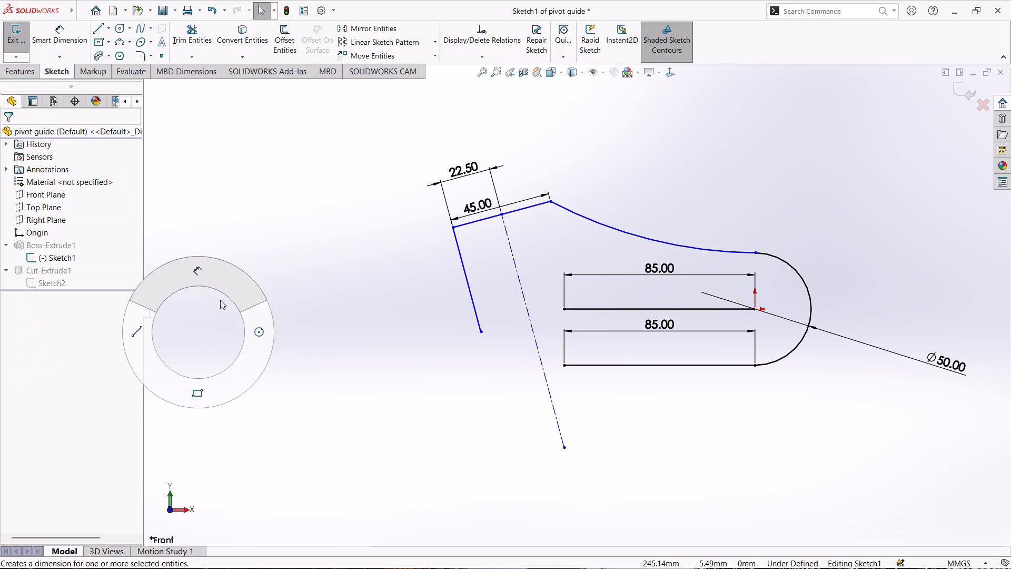
right_click_drag(220, 300, 267, 340)
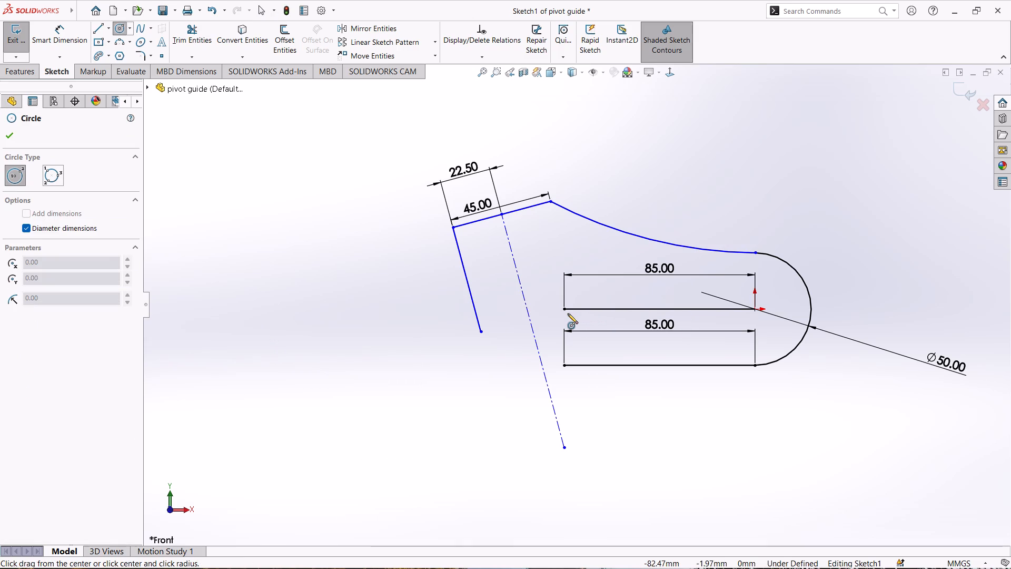
left_click(565, 309)
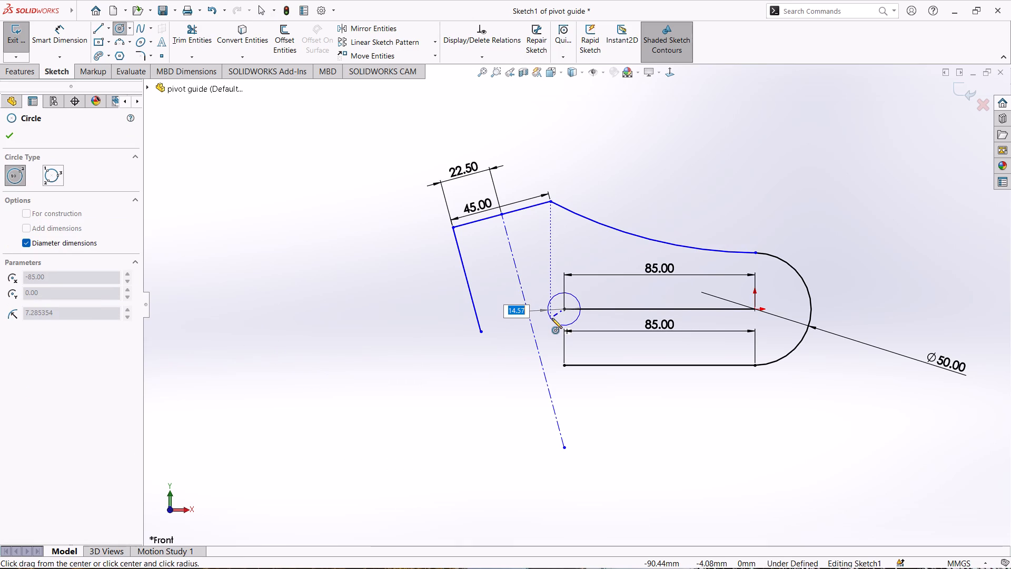
type("12.5")
key("Return")
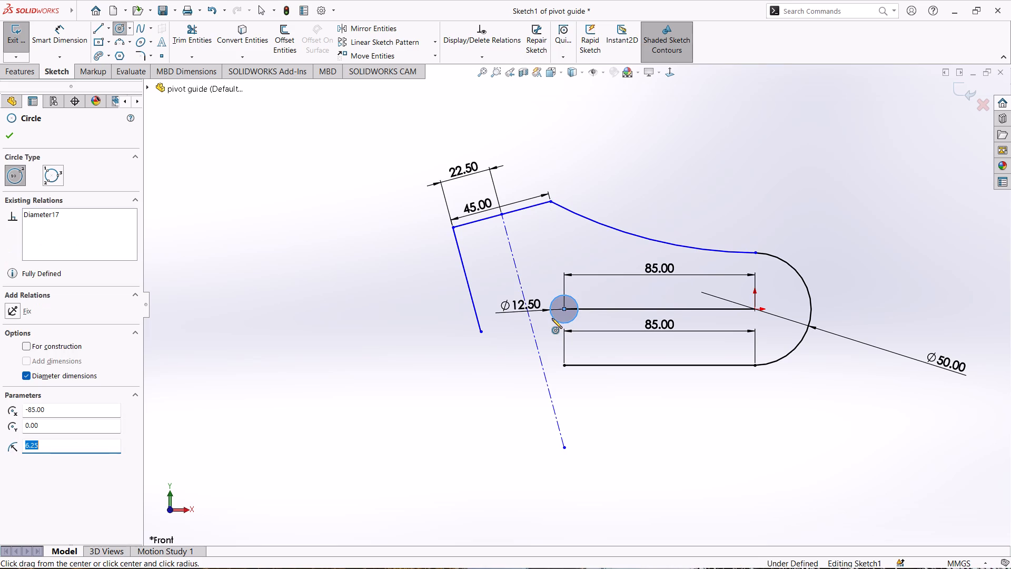
Sketch a vertical line about 77 mm long upward from the 12.5 mm circle's centre and make it construction geometry.
right_click_drag(453, 433, 403, 406)
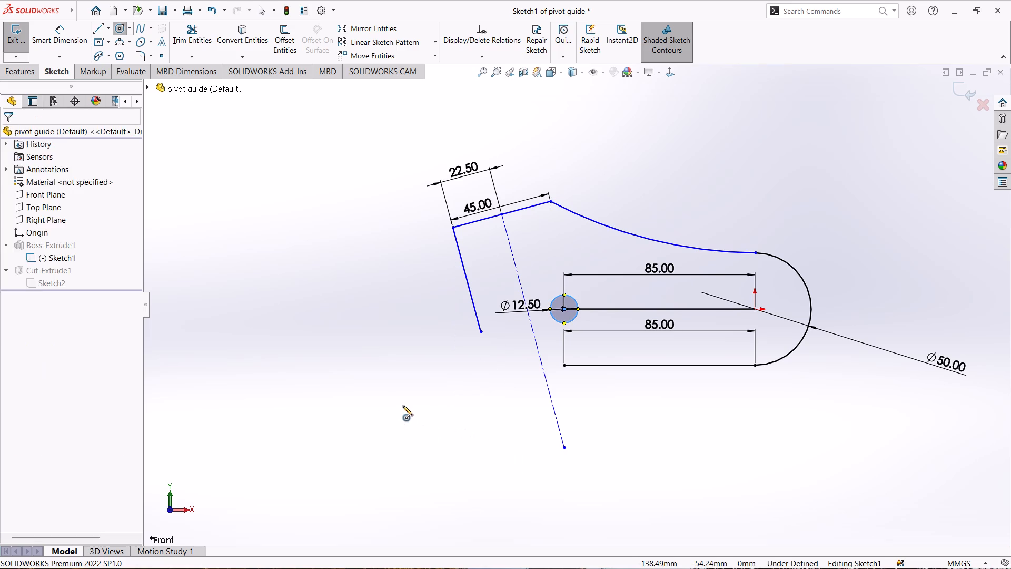
right_click_drag(403, 406, 402, 402)
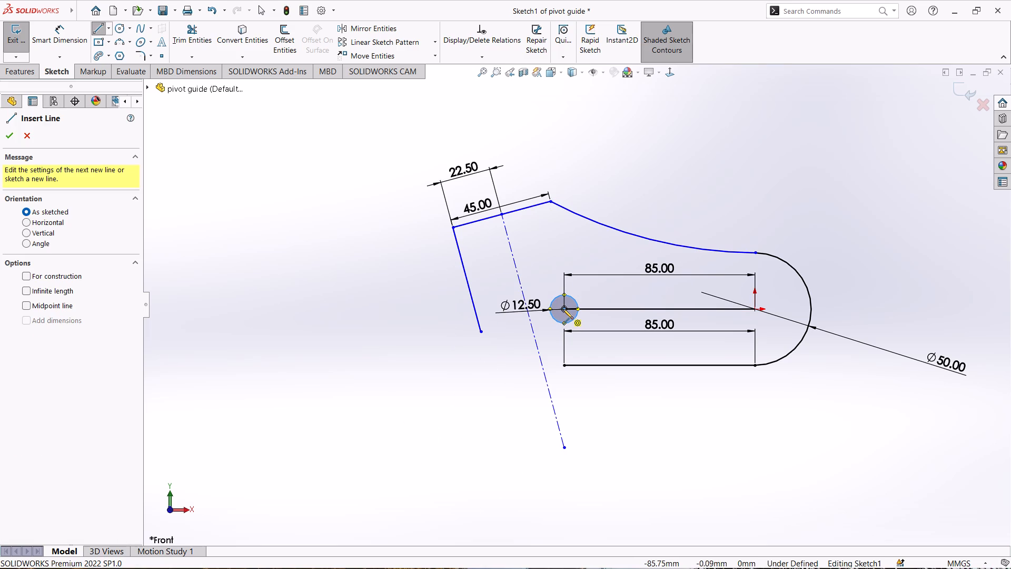
left_click(563, 309)
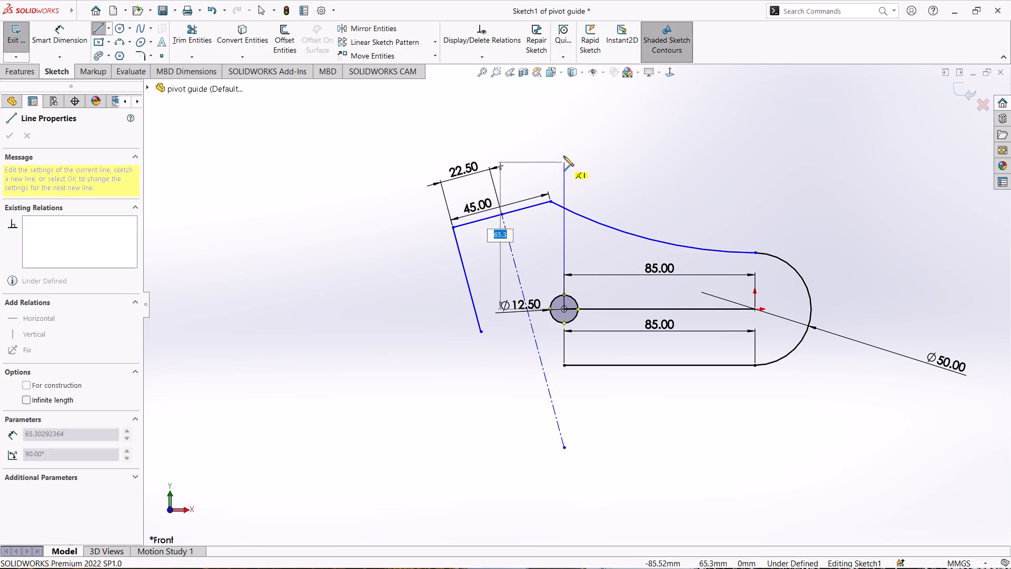
left_click(564, 137)
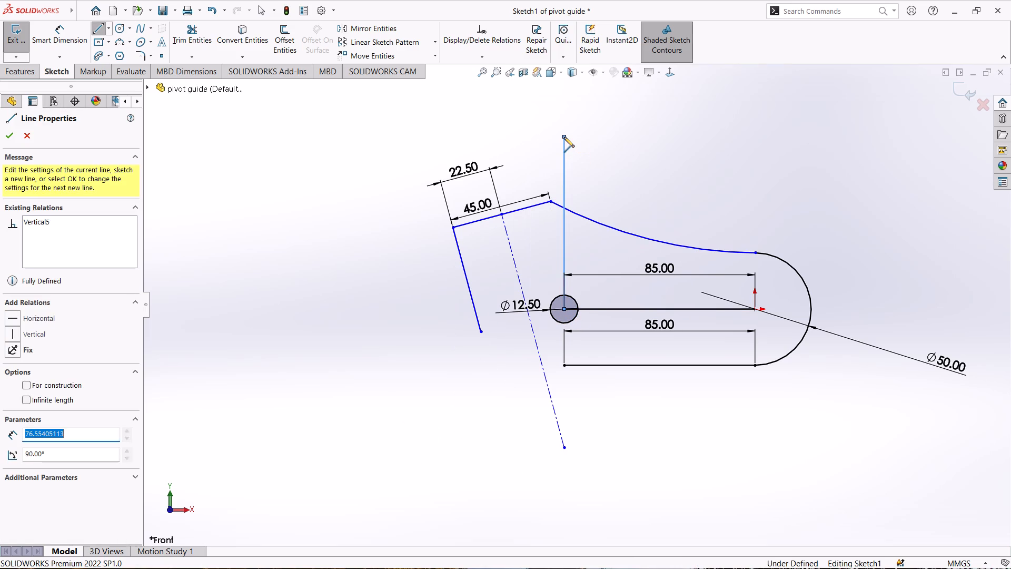
key("Escape")
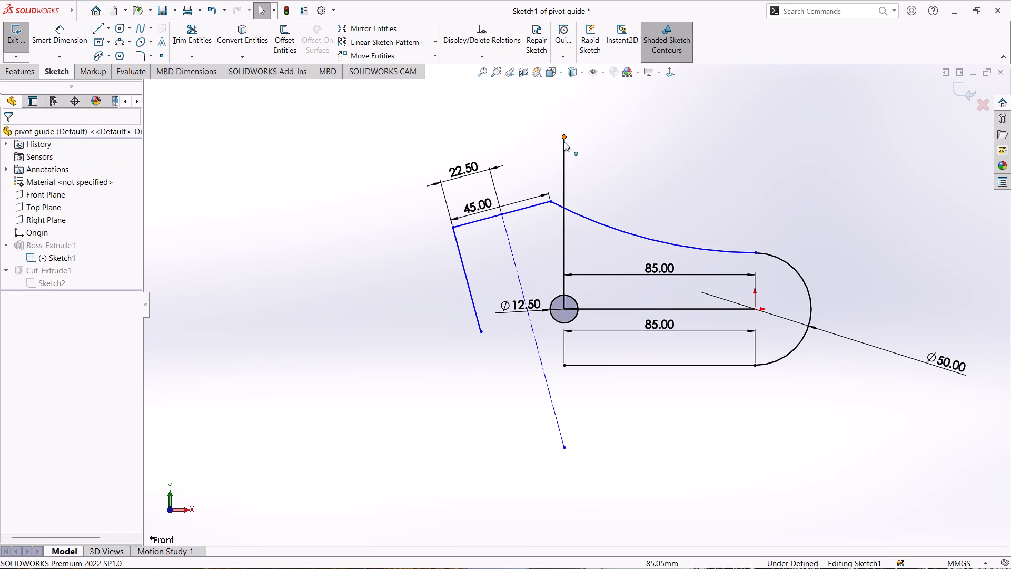
left_click(563, 148)
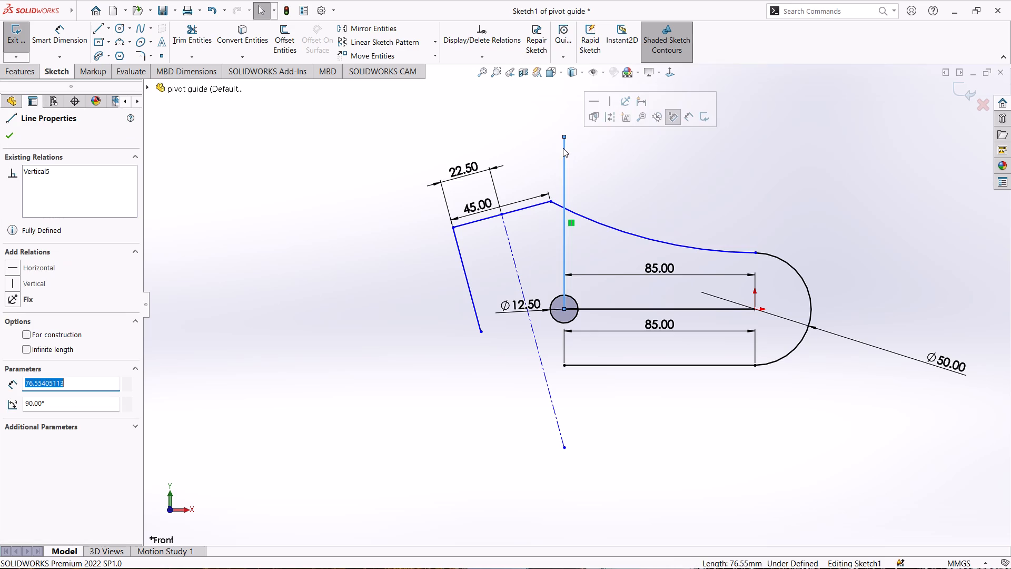
left_click(605, 117)
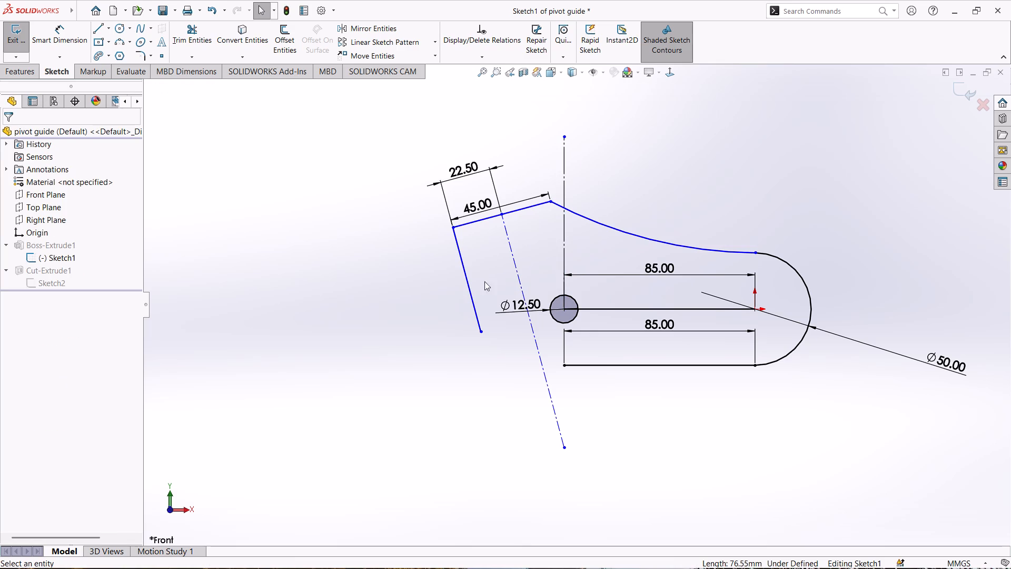
key("Escape")
Sketch a construction line about 75 mm long from the 12.5 mm circle's centre, slanting up and left of the vertical centerline.
right_click_drag(505, 416, 457, 411)
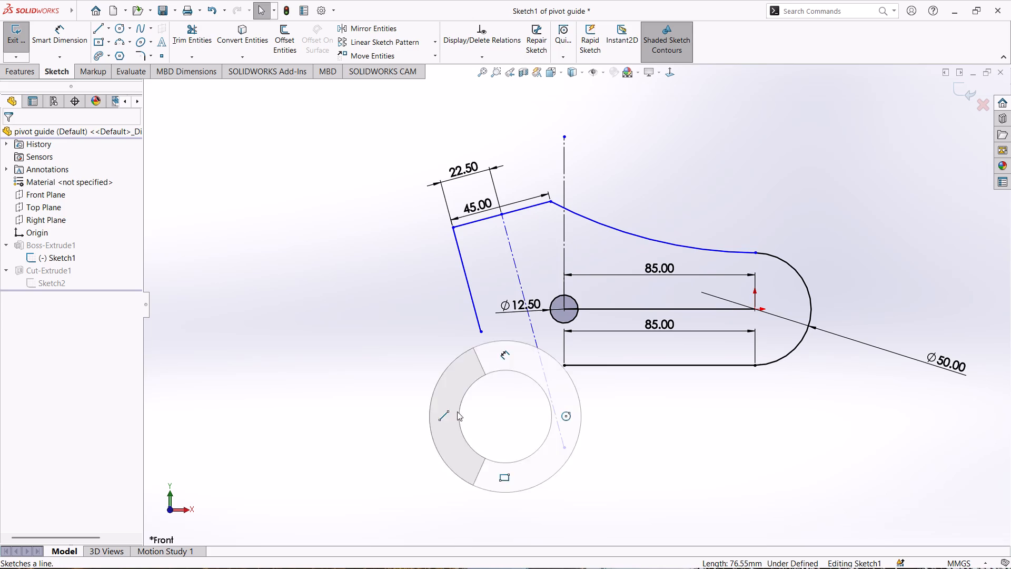
right_click_drag(457, 411, 455, 415)
left_click(564, 309)
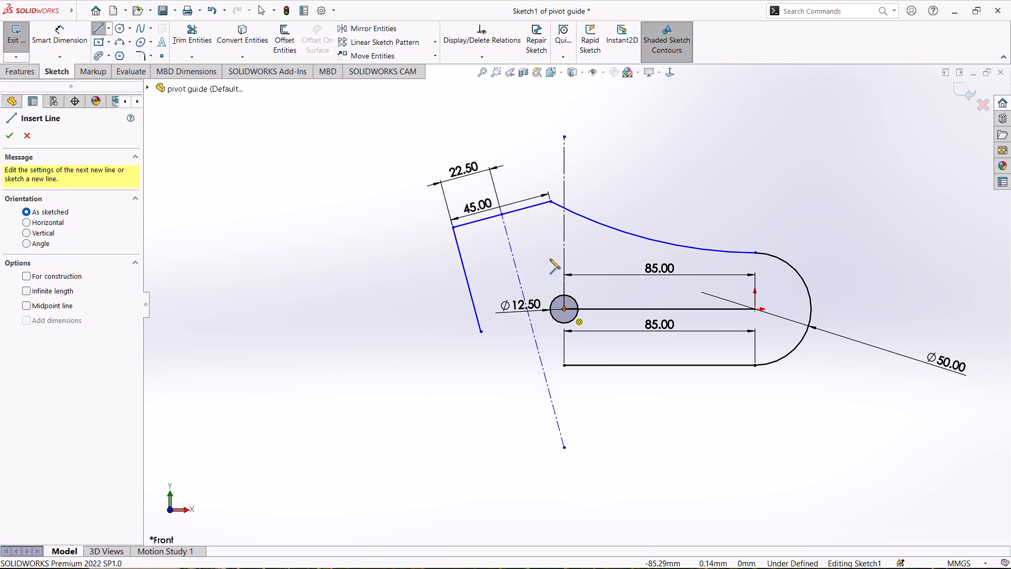
left_click(511, 150)
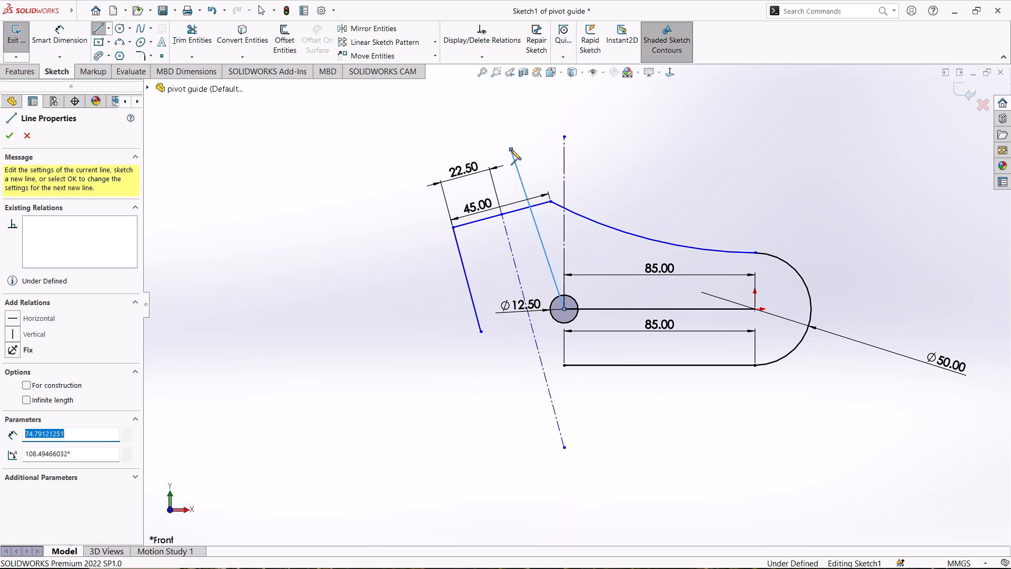
key("Escape")
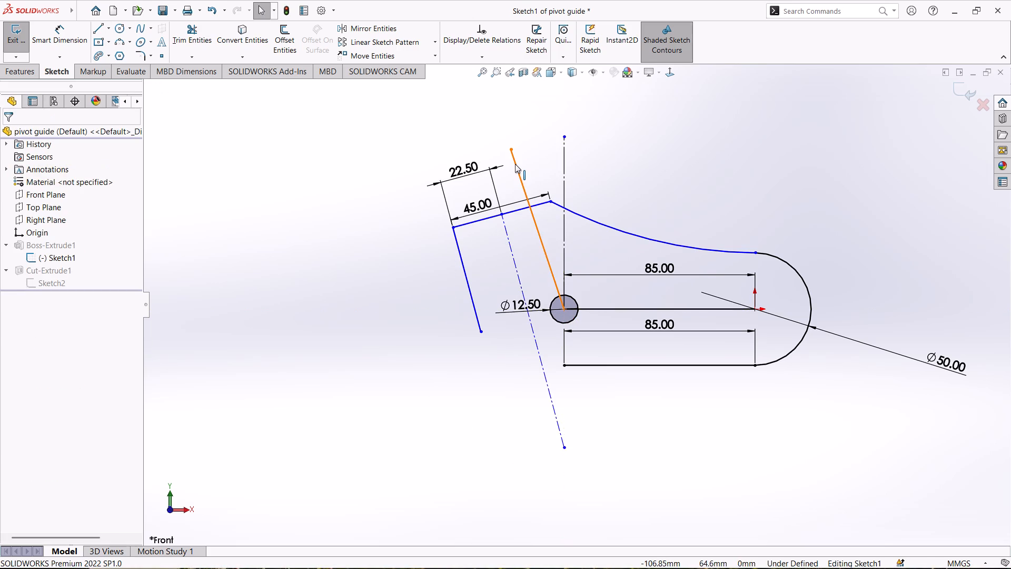
left_click(515, 164)
left_click(560, 134)
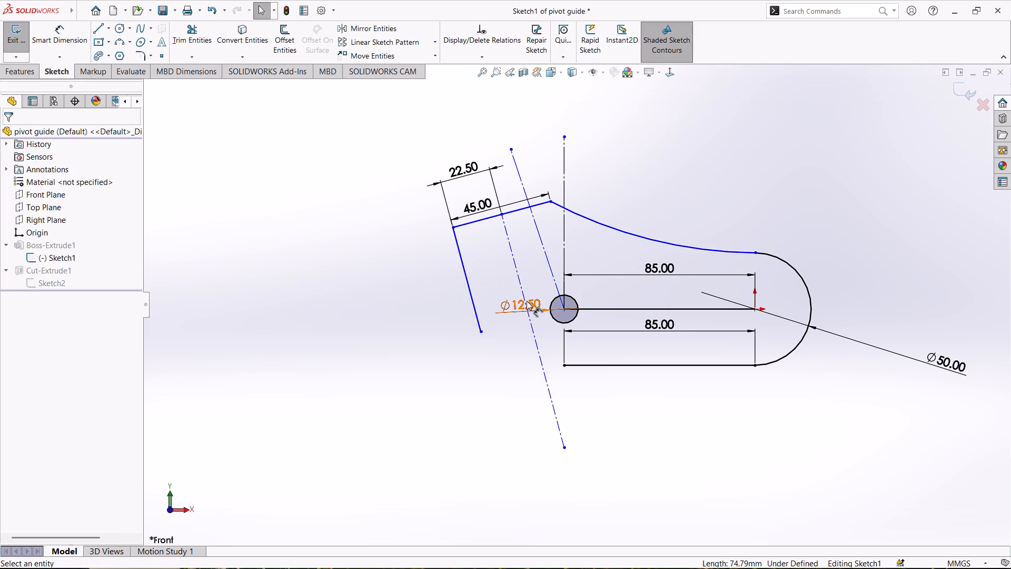
Move the 12.5 mm circle's diameter dimension below and left of the circle, clear of the slanted lines.
left_click_drag(511, 303, 505, 399)
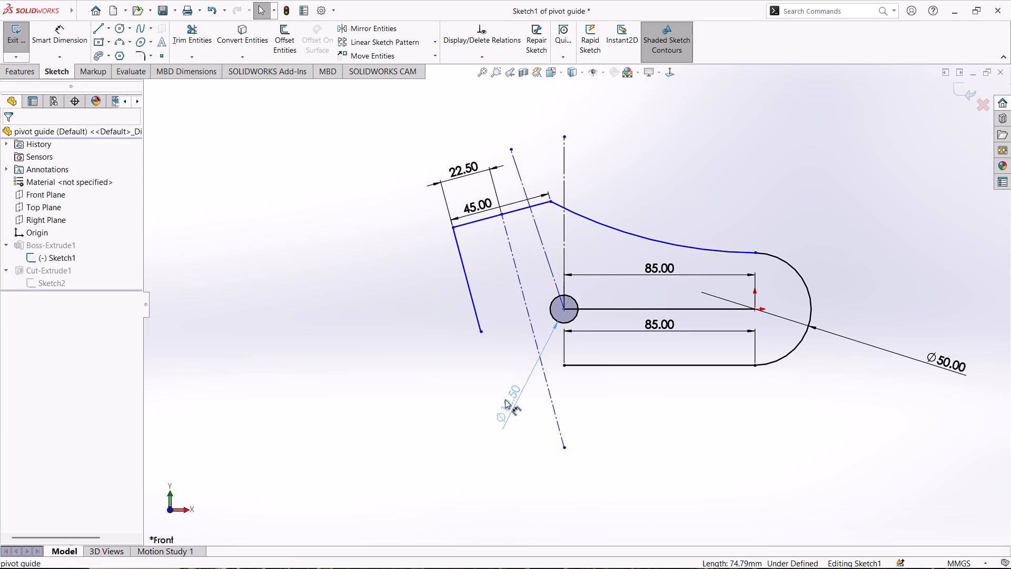
left_click_drag(505, 399, 504, 399)
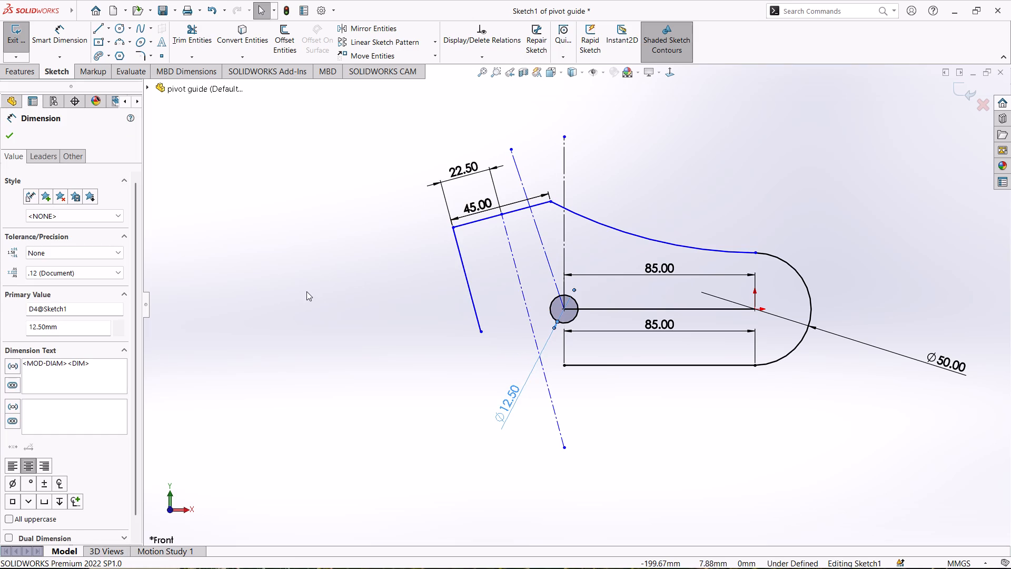
Dimension the angle between the new slanted construction line and the vertical centerline as 15°.
right_click_drag(306, 291, 323, 242)
right_click_drag(323, 240, 329, 244)
key("Escape")
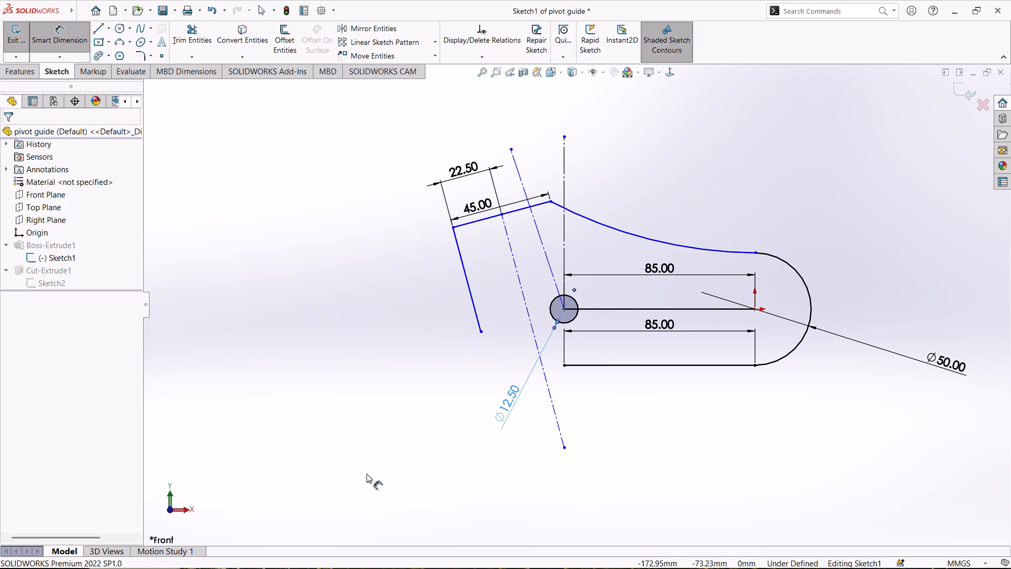
left_click(547, 257)
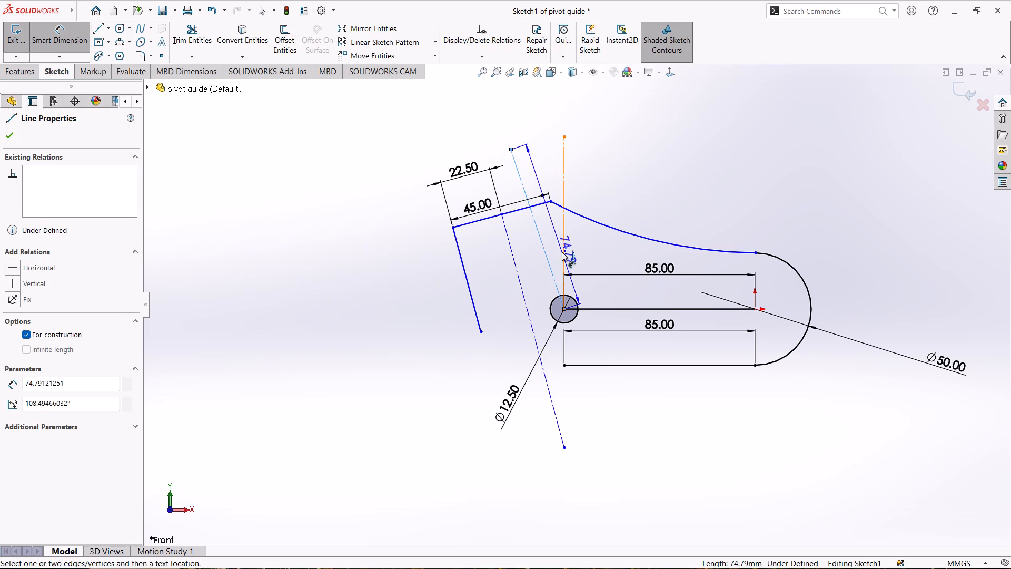
left_click(562, 252)
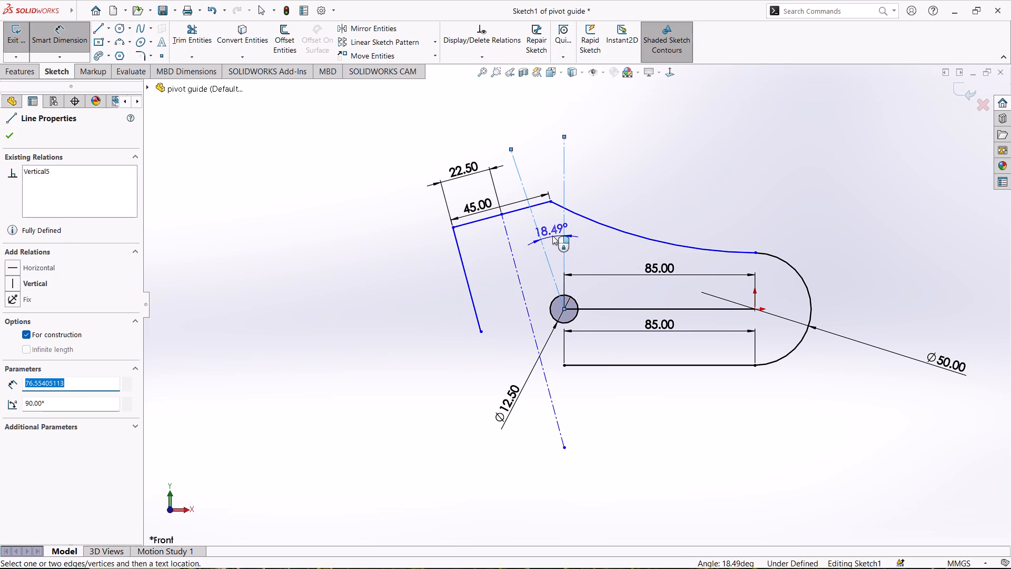
type("15")
key("Return")
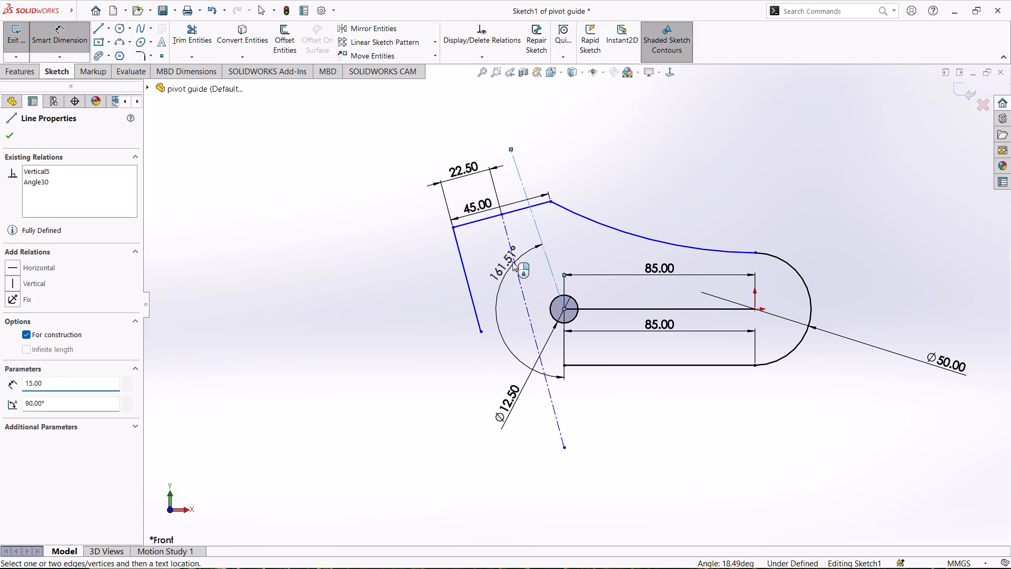
left_click(551, 229)
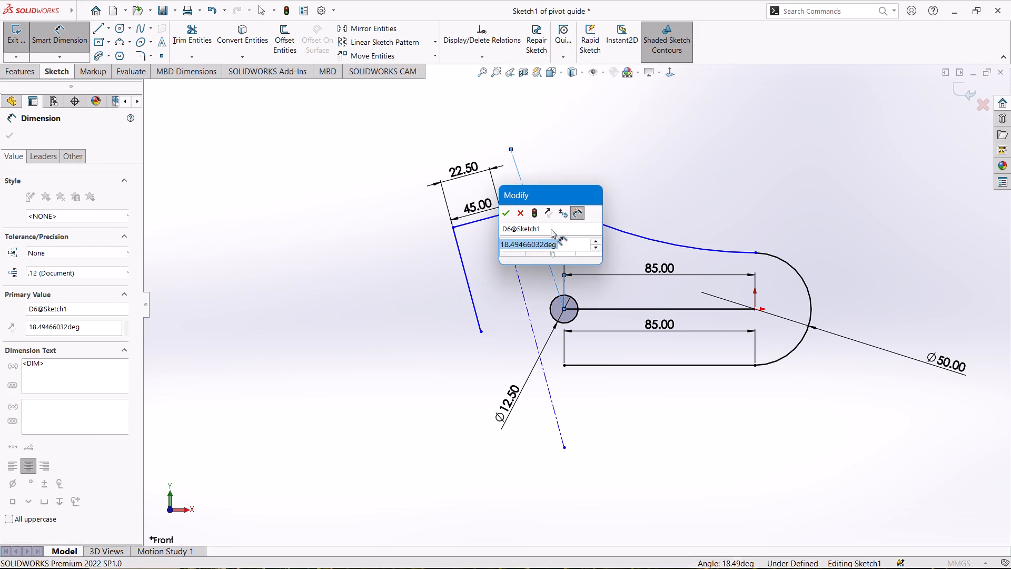
type("15")
key("Return")
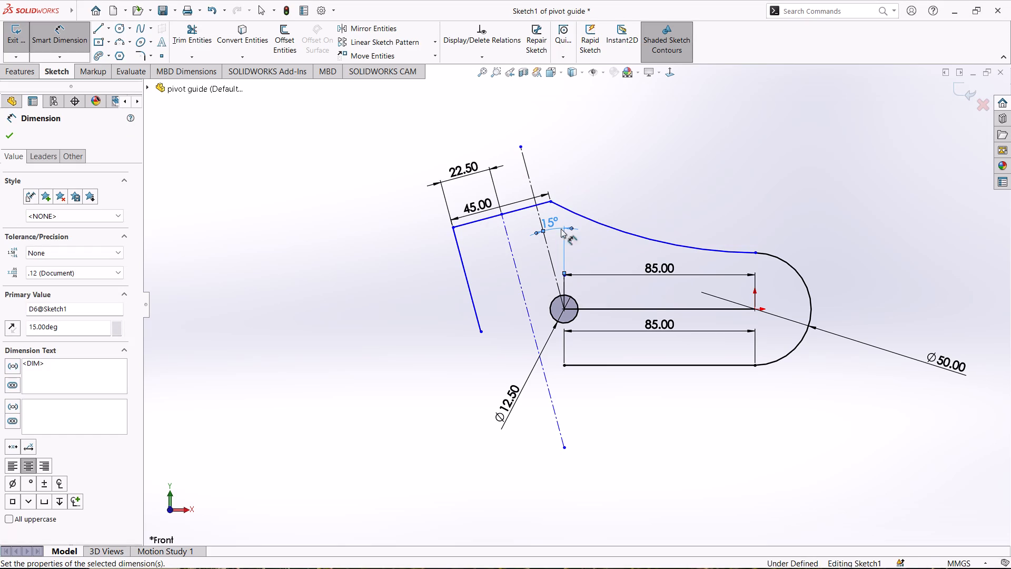
key("Escape")
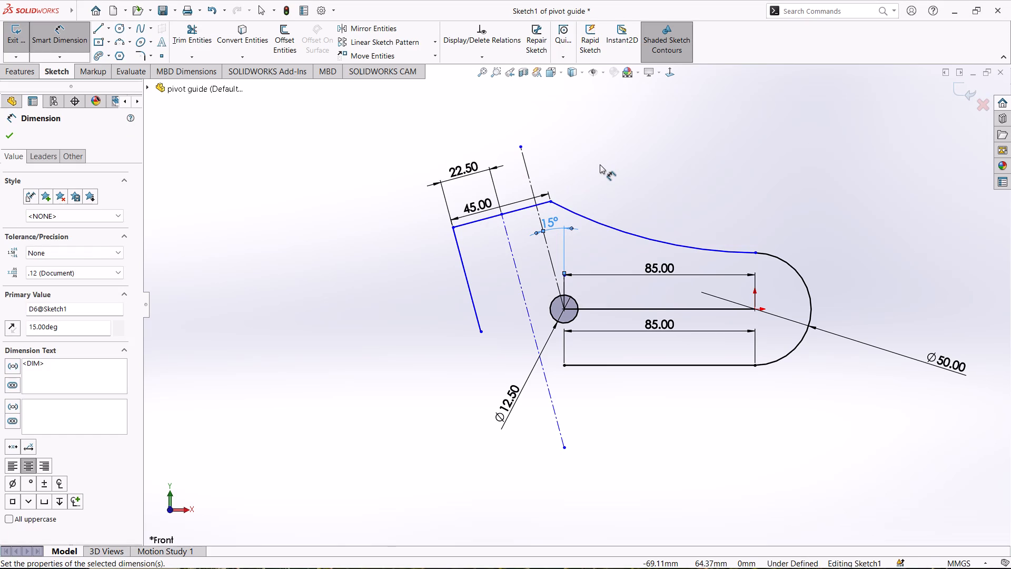
Select the slanted 45 mm line at the top of the profile.
left_click(487, 217)
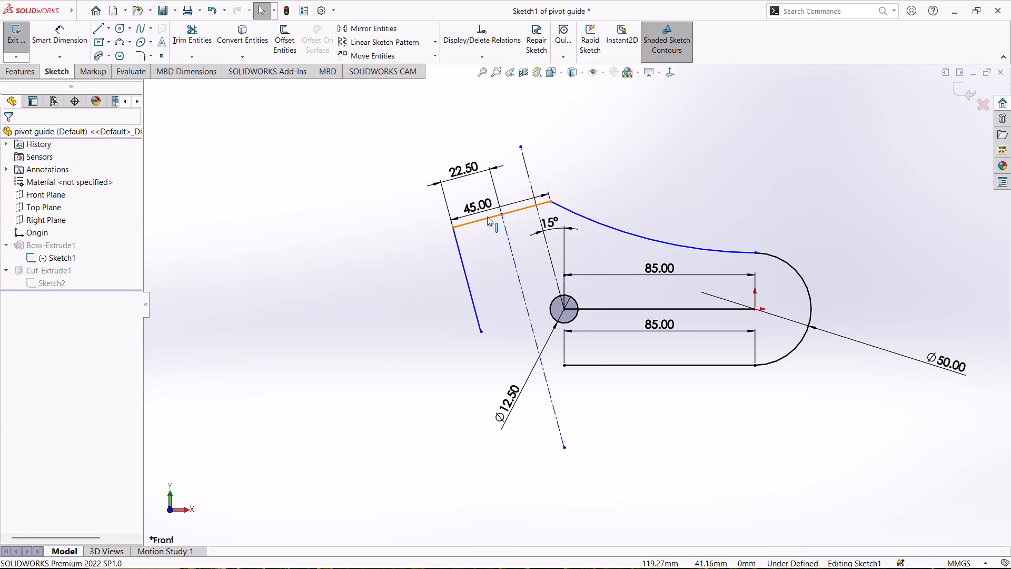
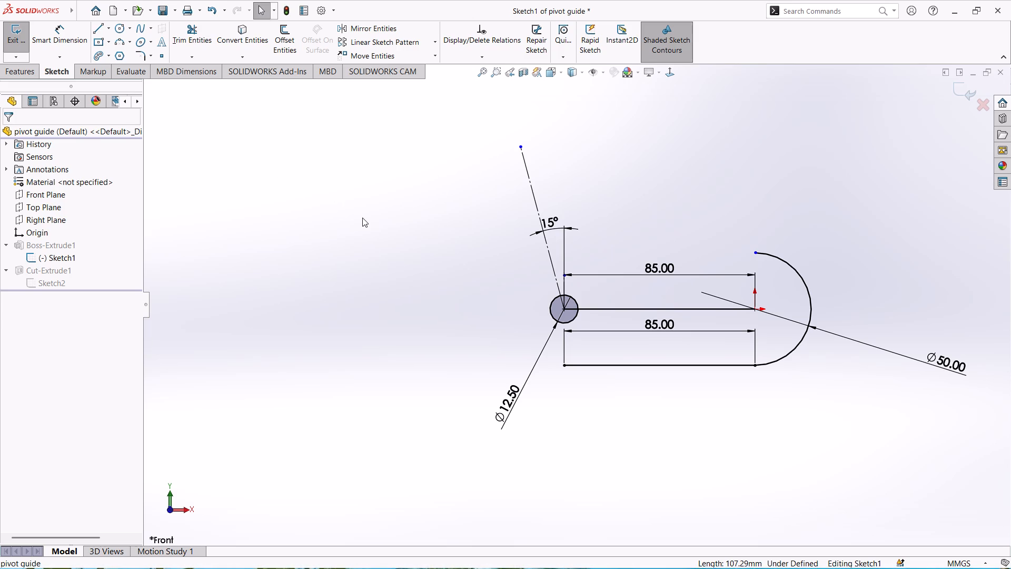
Dimension the slanted construction line's length as 48 mm, placing the dimension to the left of the circle.
right_click_drag(362, 218, 389, 174)
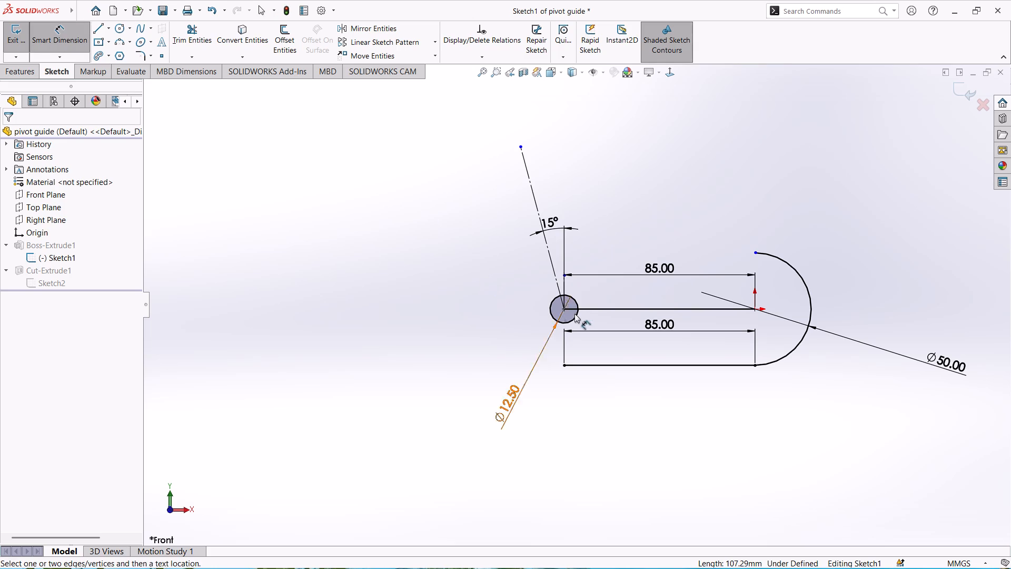
left_click(557, 276)
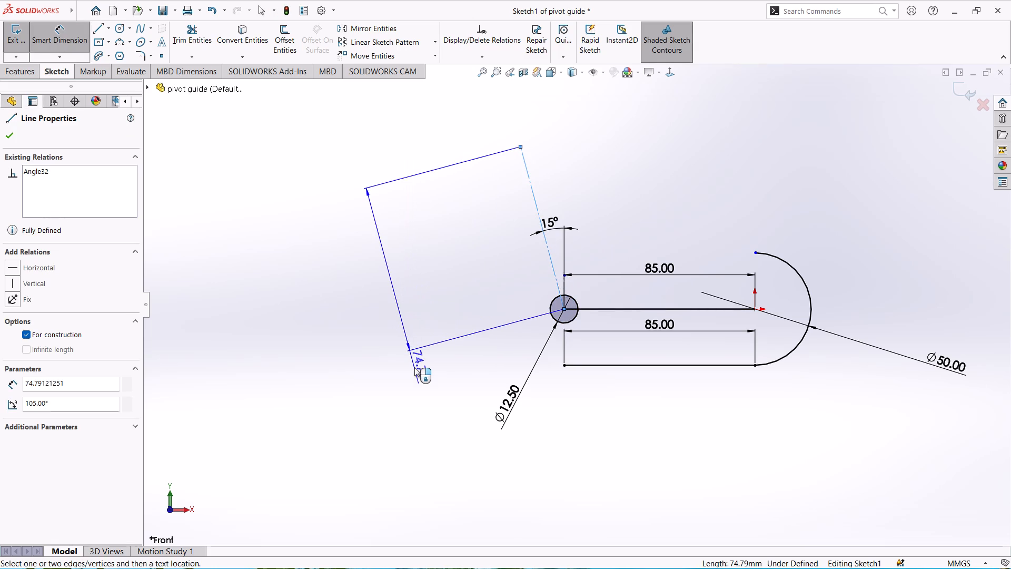
left_click(415, 368)
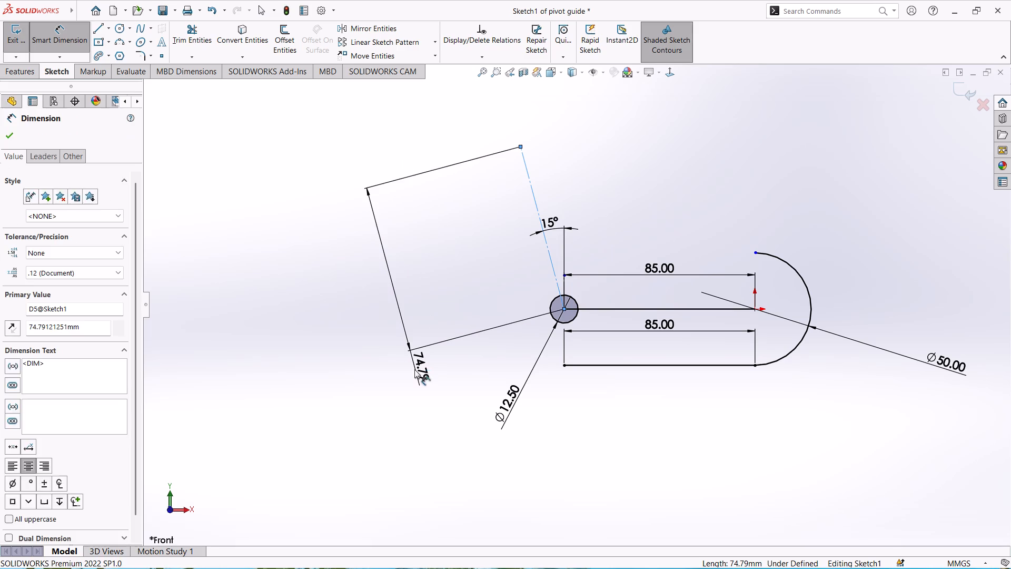
type("48")
key("Return")
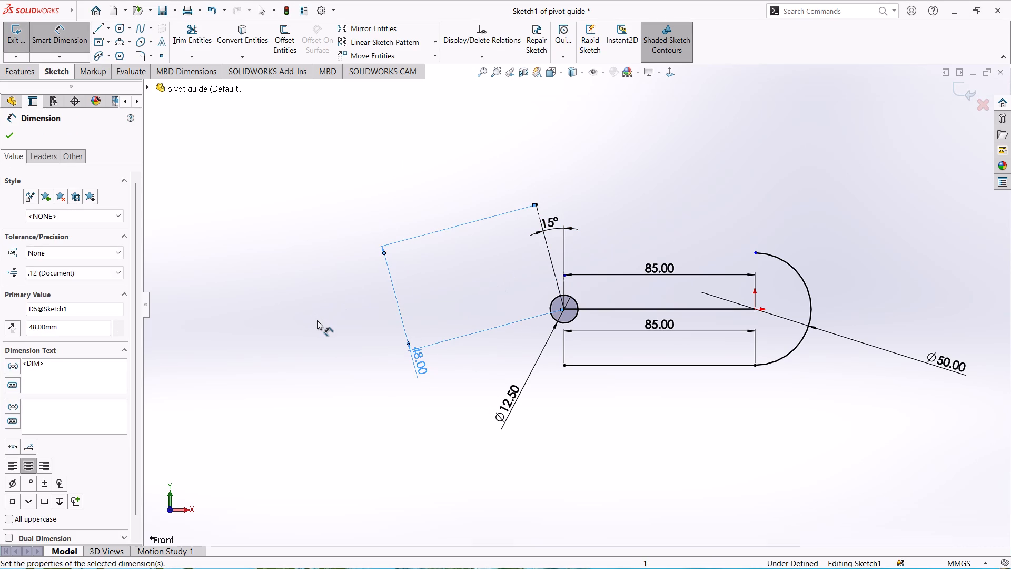
key("Escape")
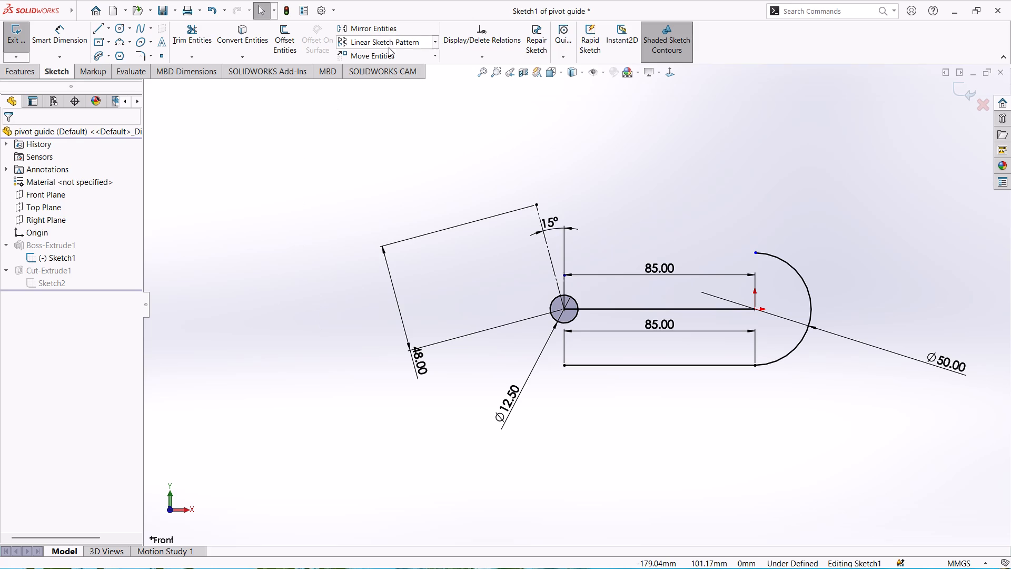
Offset only the slanted construction line by 45/2 mm (22.5 mm) in both directions, without chain selection or capped ends.
left_click(286, 42)
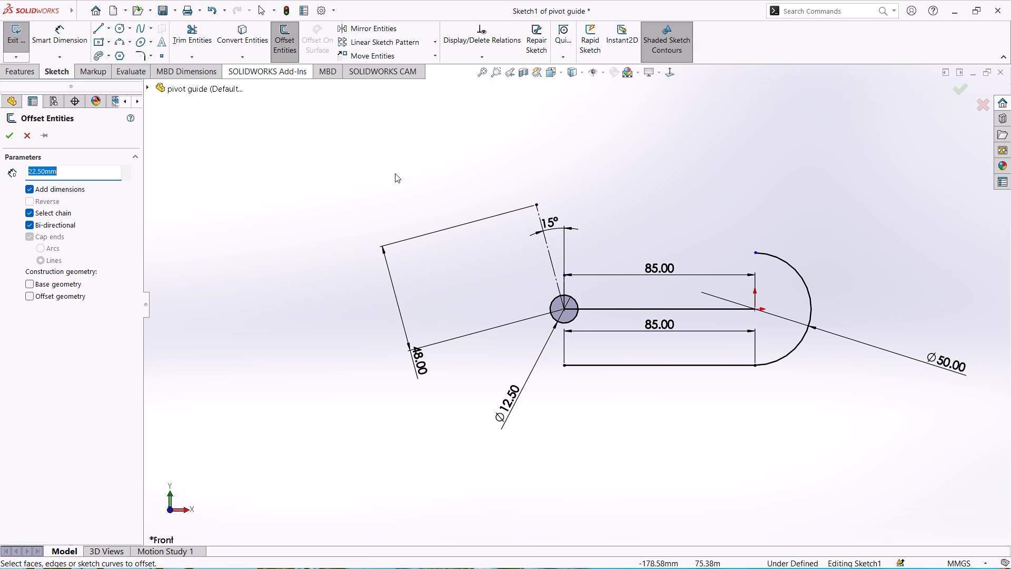
left_click(549, 251)
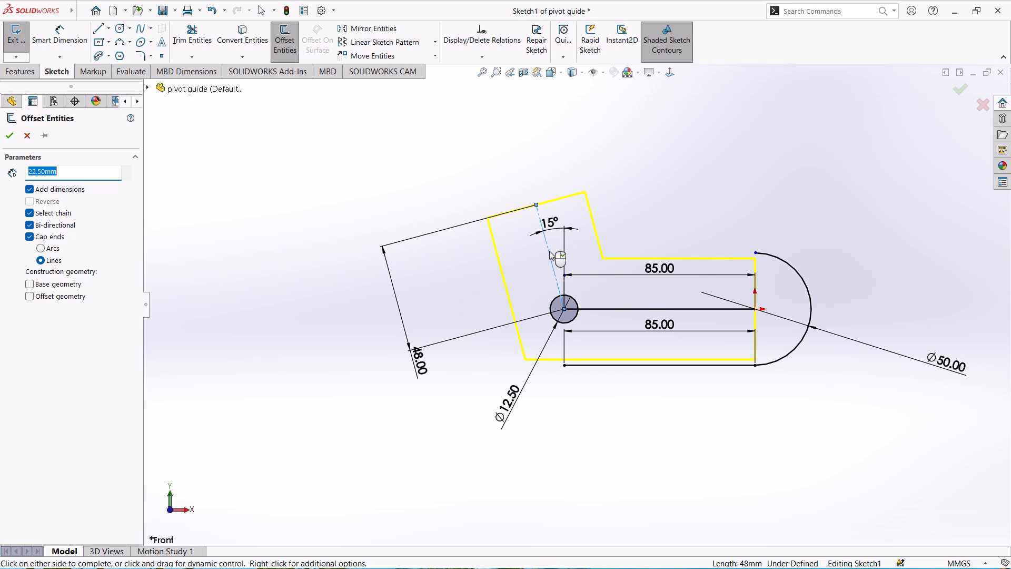
type("45/2")
key("Return")
left_click(27, 237)
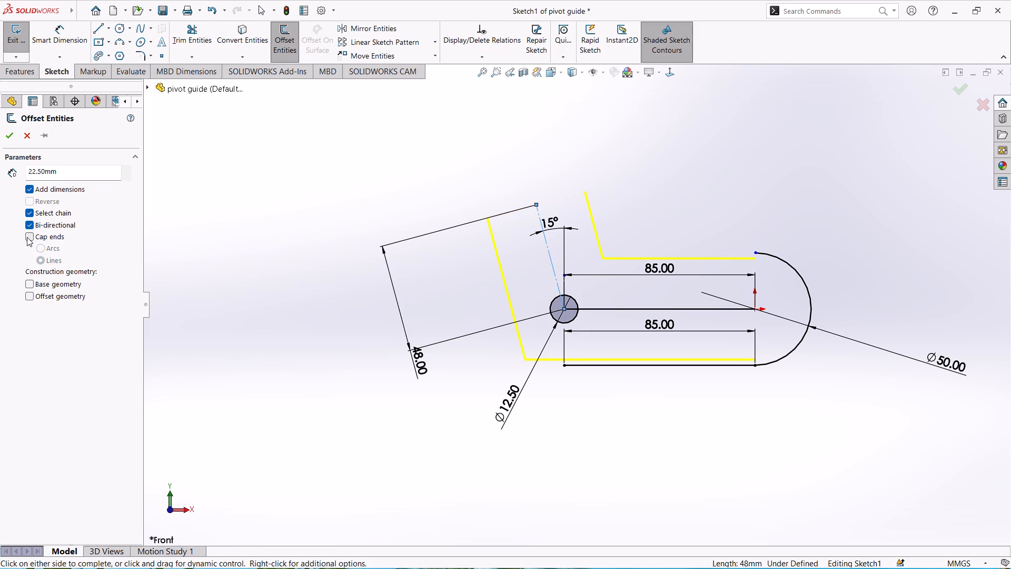
left_click(29, 213)
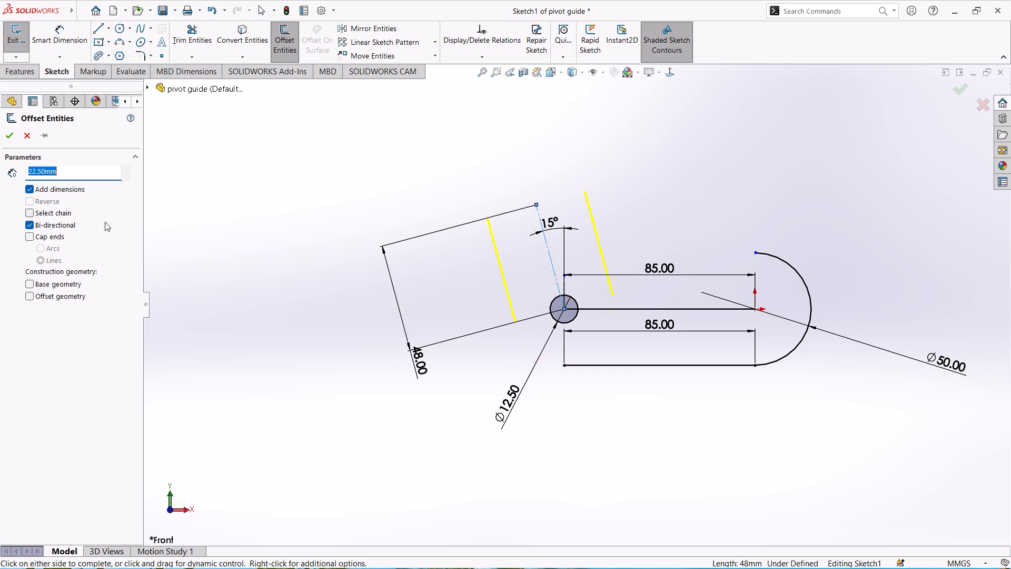
left_click(28, 237)
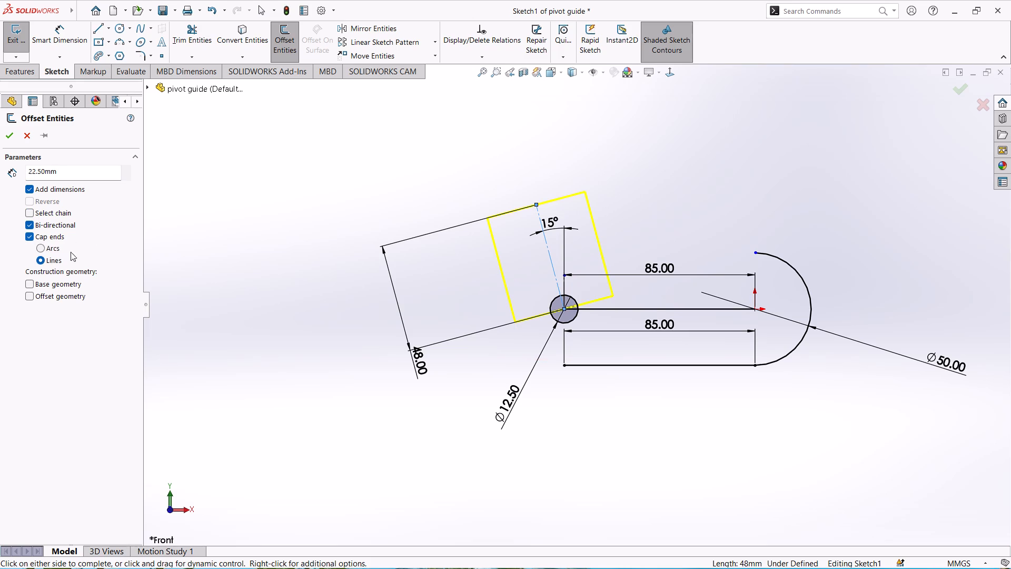
left_click(39, 261)
left_click(28, 234)
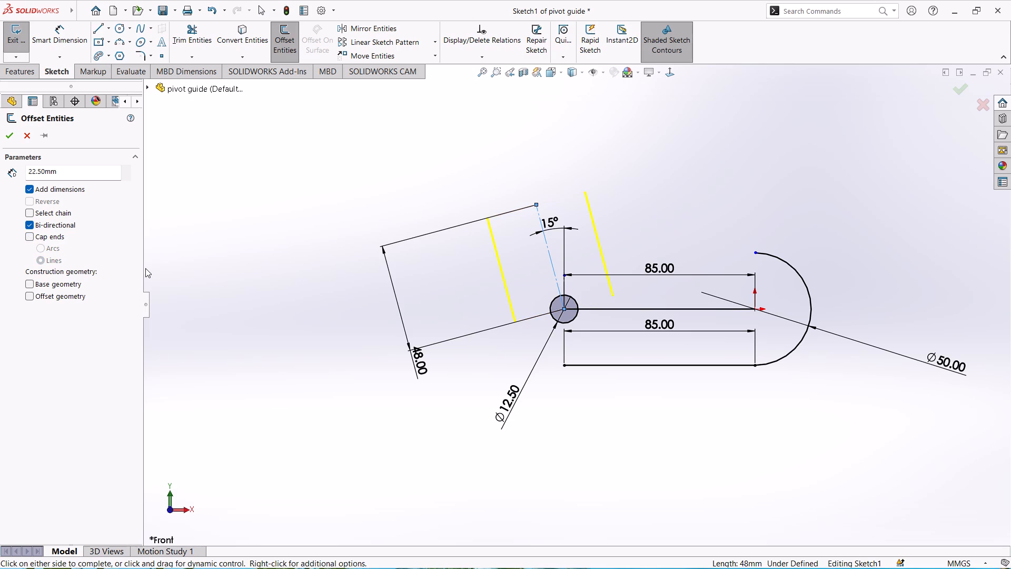
left_click(9, 138)
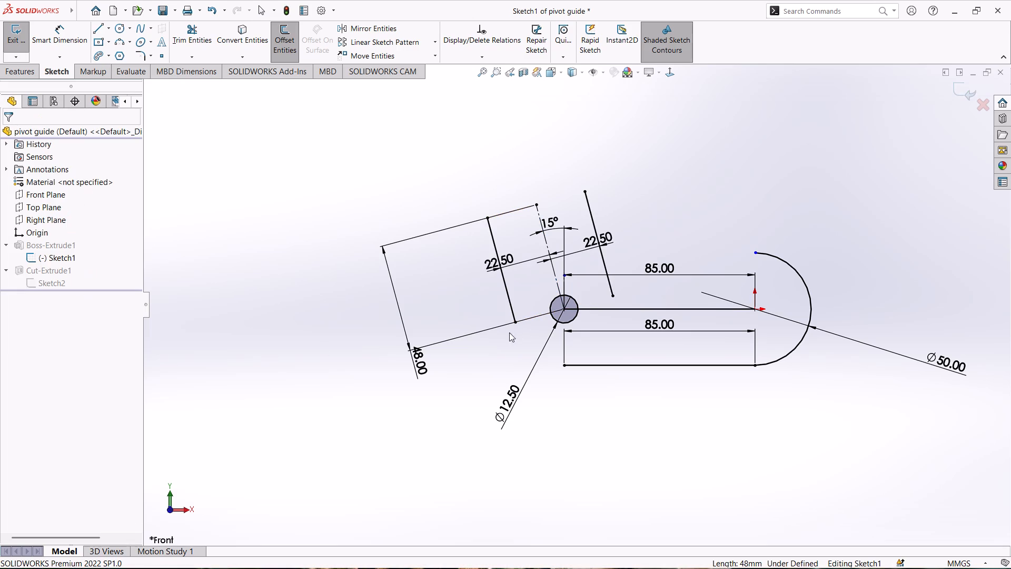
Sketch a line joining the upper ends of the two offset lines.
scroll(620, 219, "down", 2)
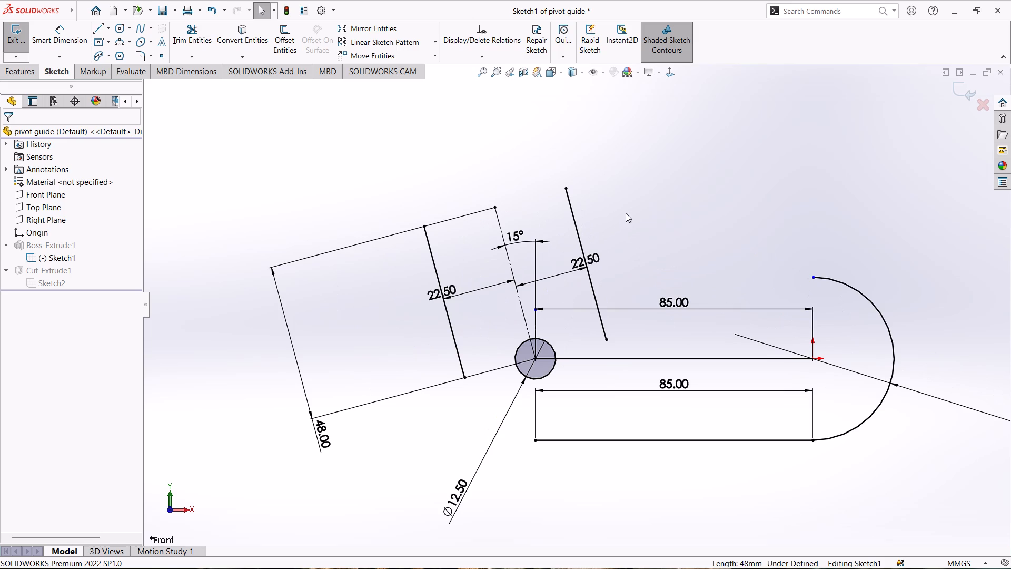
right_click_drag(664, 192, 614, 200)
left_click(423, 227)
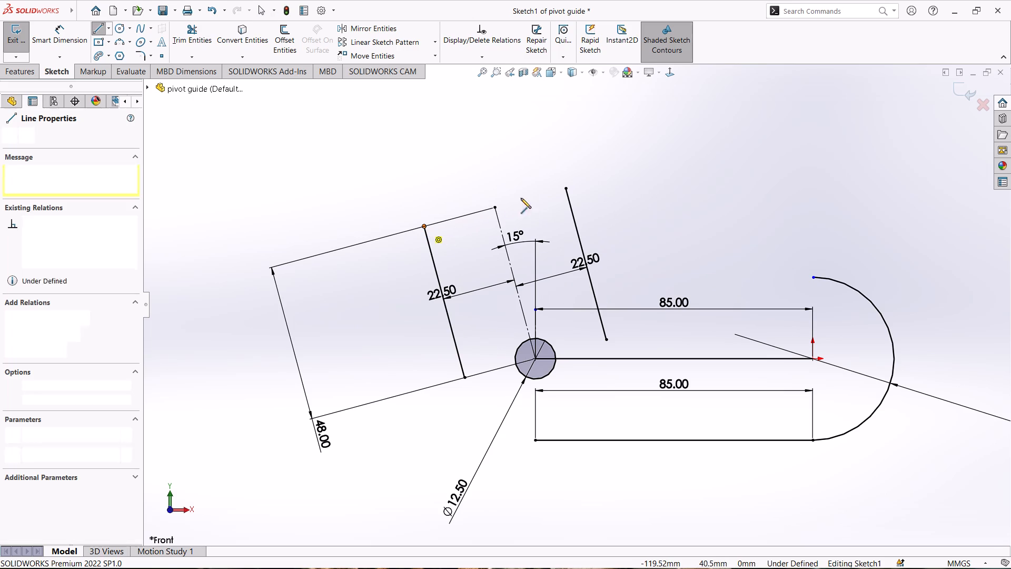
left_click(566, 191)
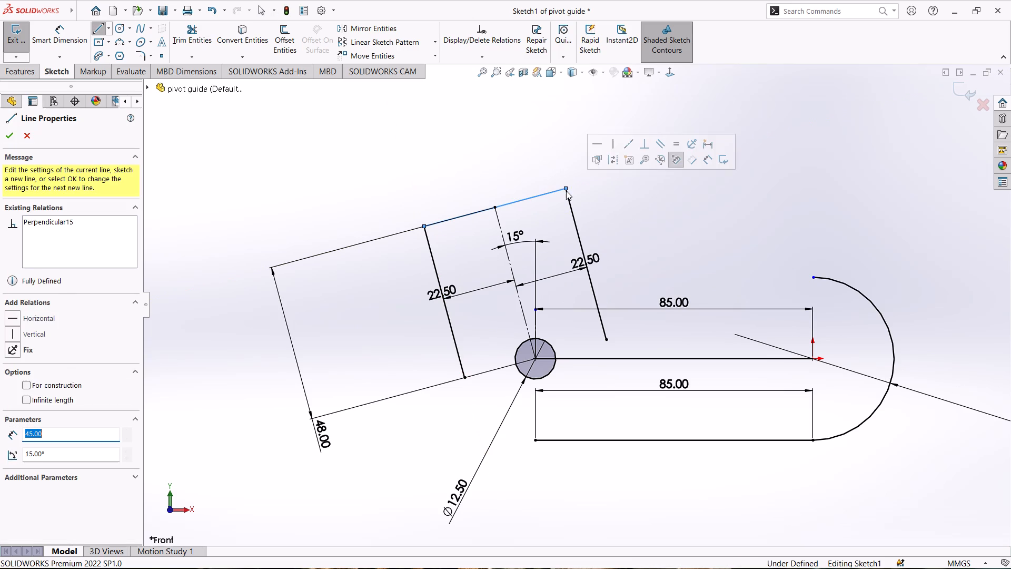
key("Escape")
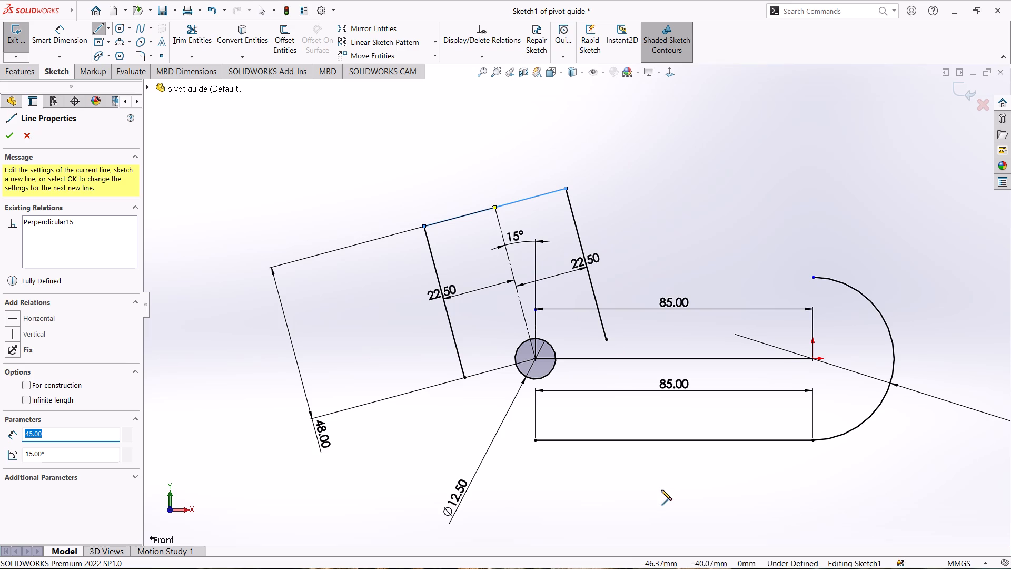
key("Escape")
Sketch a 3 Point Arc of 25 mm radius from the bottom line's left end to the left offset line's lower end.
scroll(635, 492, "down", 1)
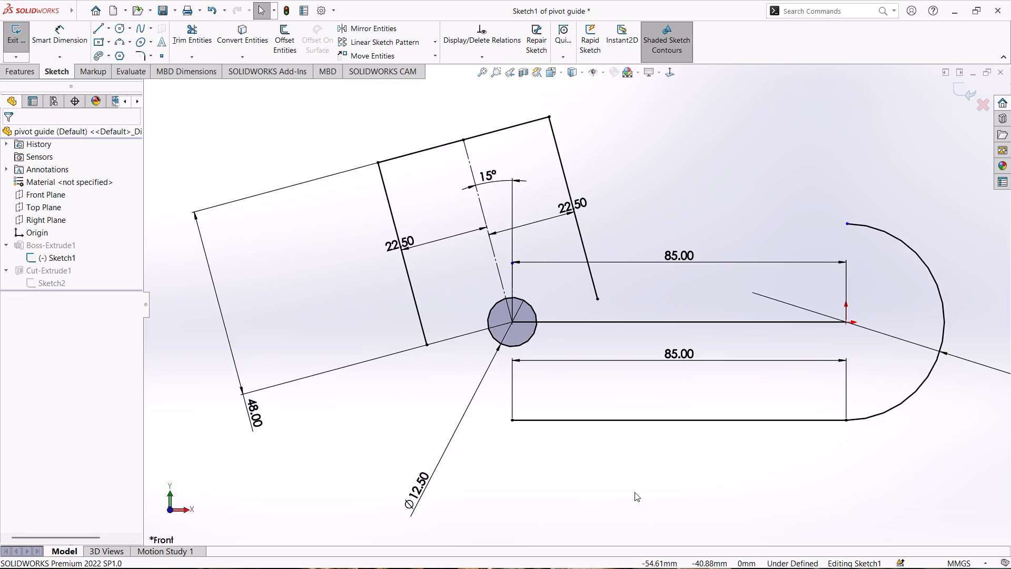
scroll(635, 492, "up", 2)
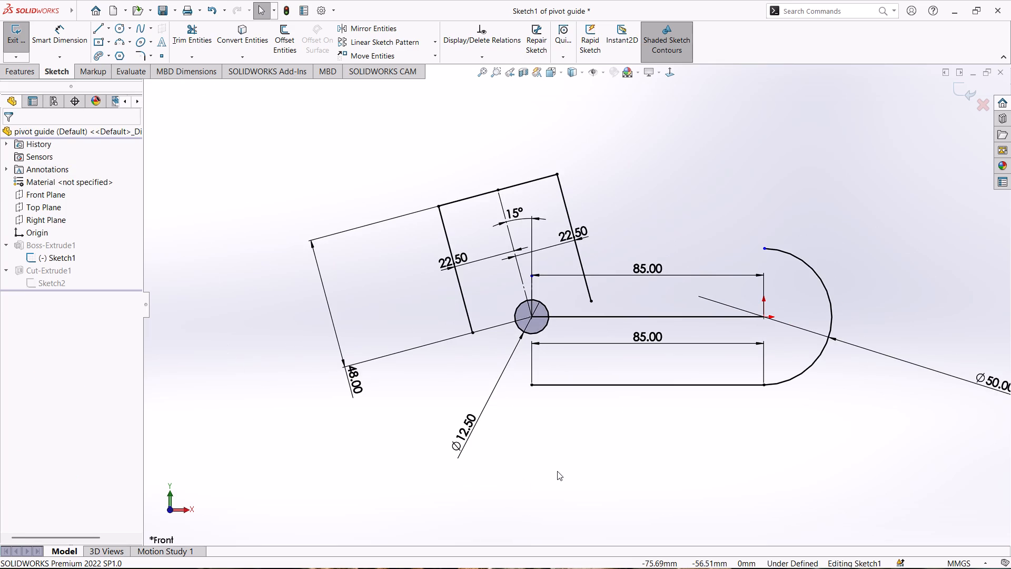
right_click_drag(560, 469, 603, 472)
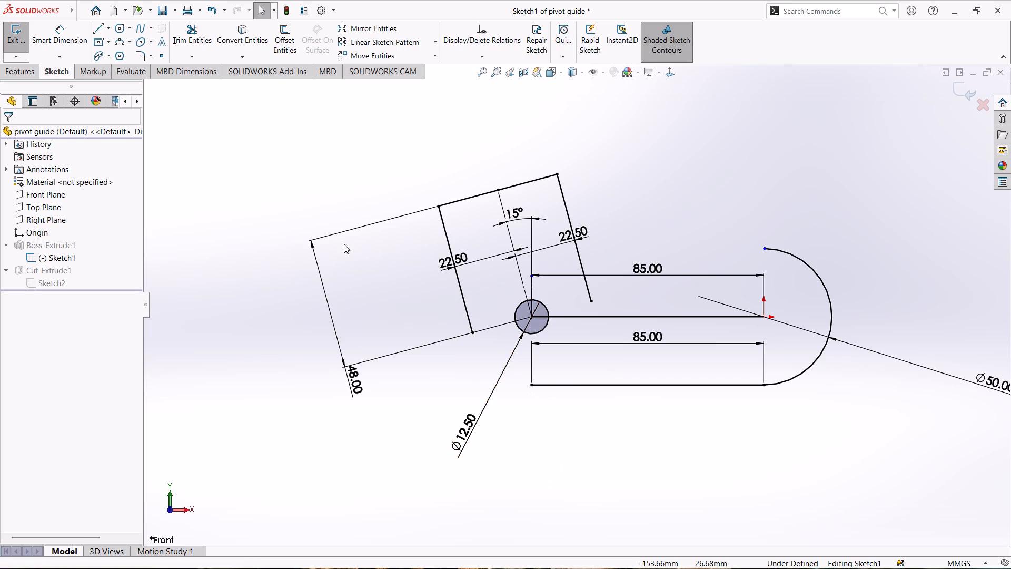
left_click(121, 44)
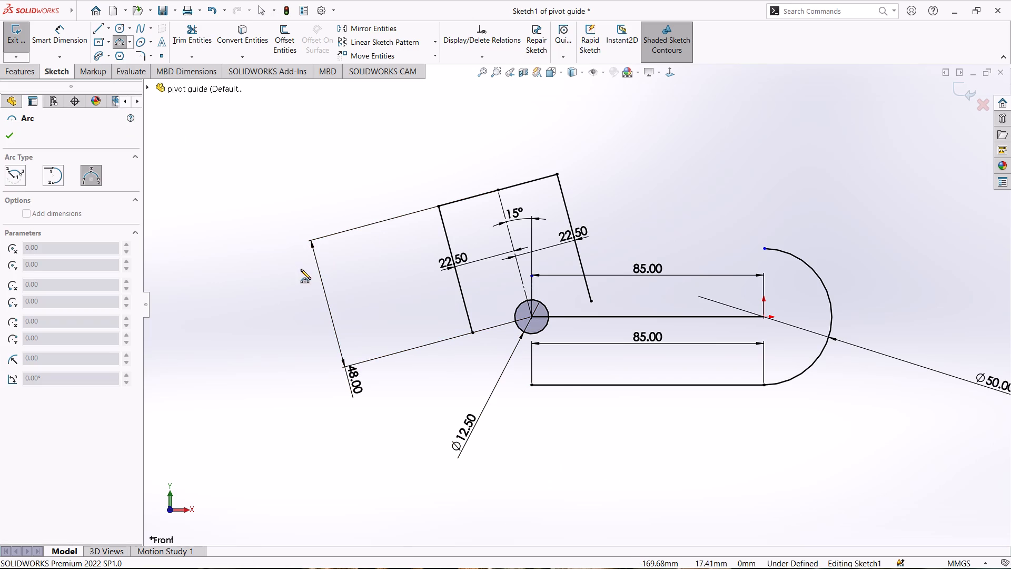
left_click(531, 385)
left_click(473, 334)
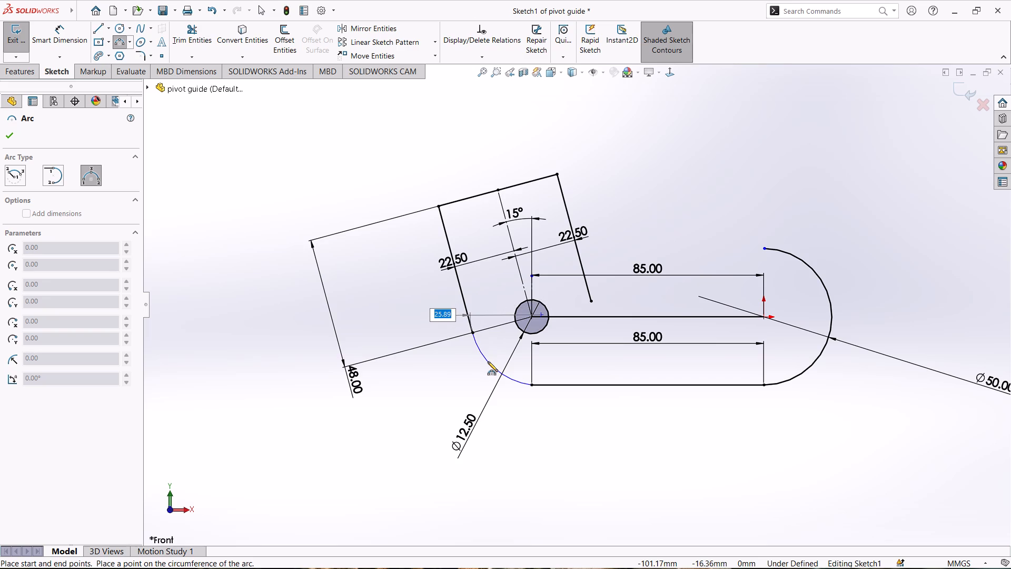
type("25")
key("Return")
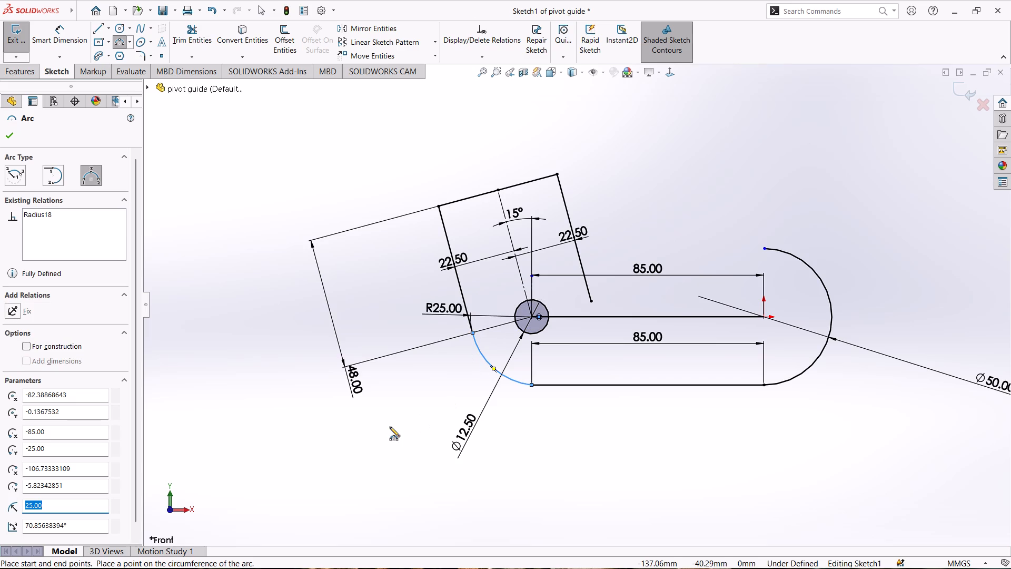
Move the R25 radius dimension outside the profile, below and left of the lower-left arc.
left_click_drag(444, 309, 448, 329)
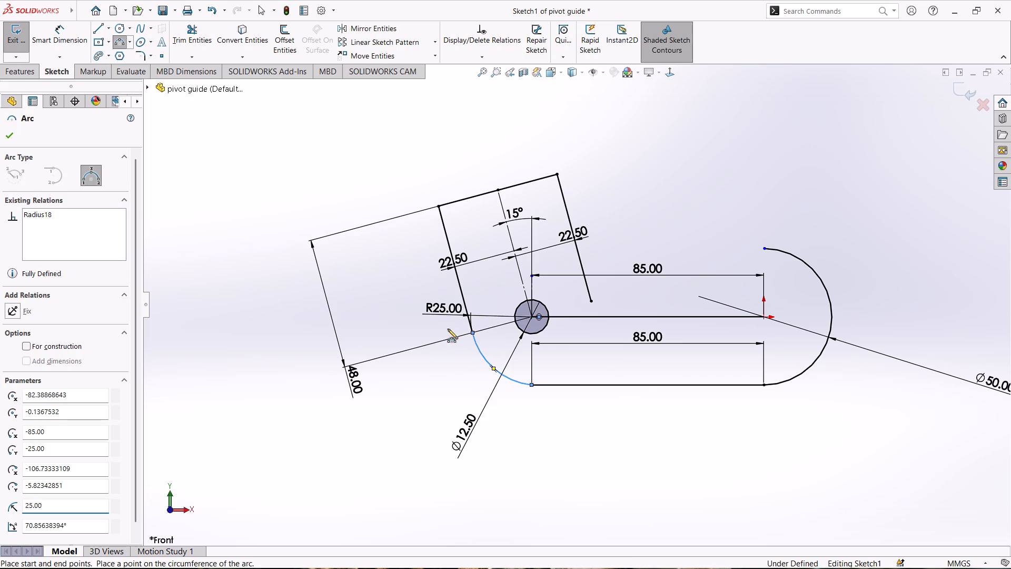
left_click_drag(448, 329, 458, 388)
key("Escape")
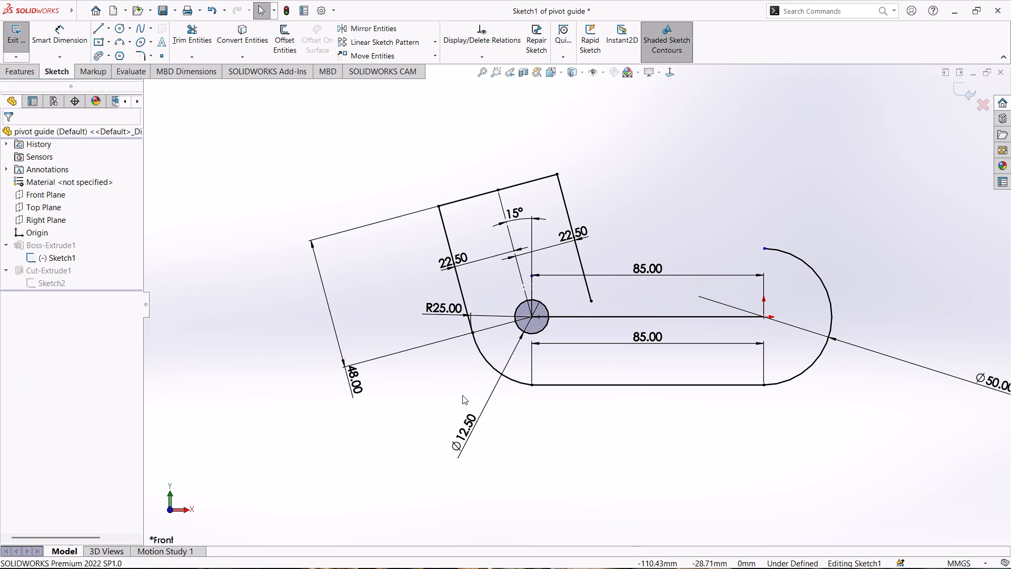
left_click_drag(437, 305, 444, 371)
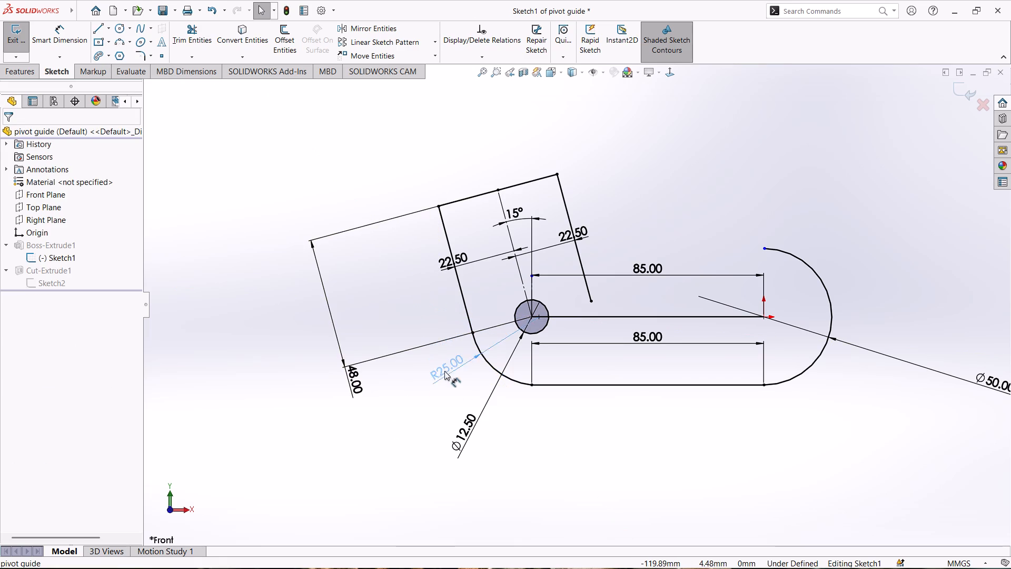
left_click_drag(444, 371, 443, 386)
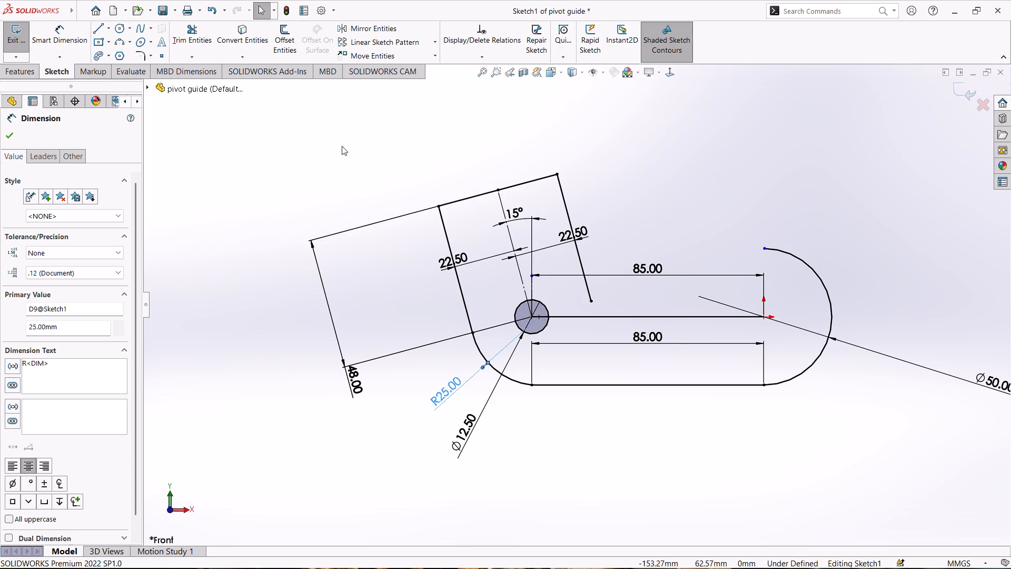
Sketch a concave 3 Point Arc of about 104 mm radius from a free point above the 50 mm end arc to the slanted profile's upper-right corner.
left_click(120, 43)
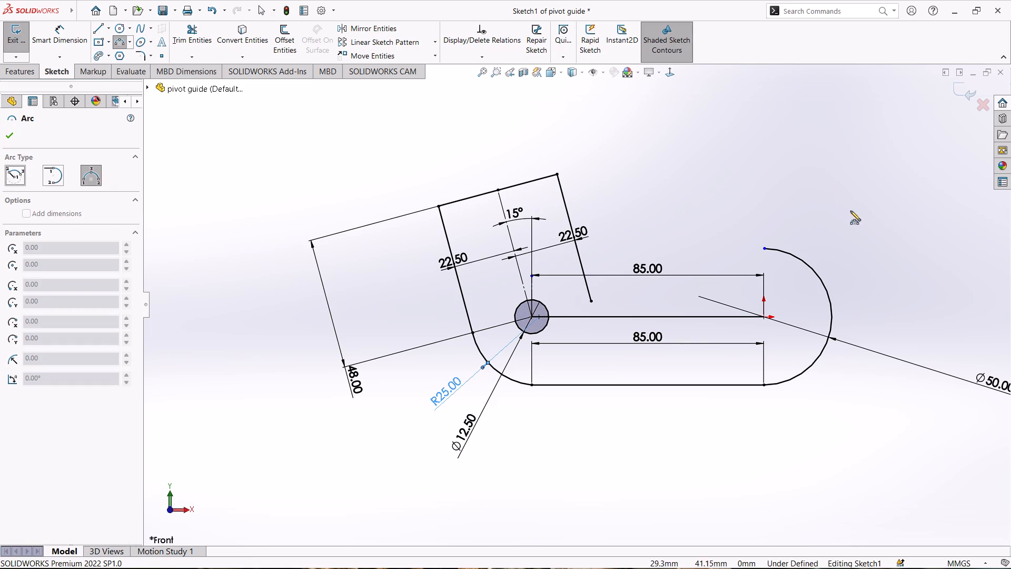
left_click(861, 217)
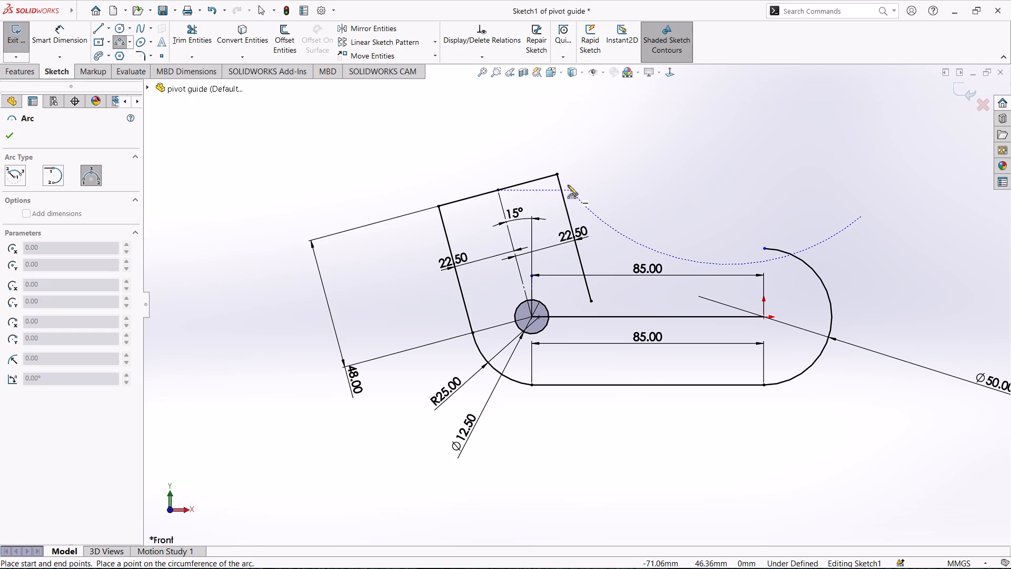
left_click(557, 173)
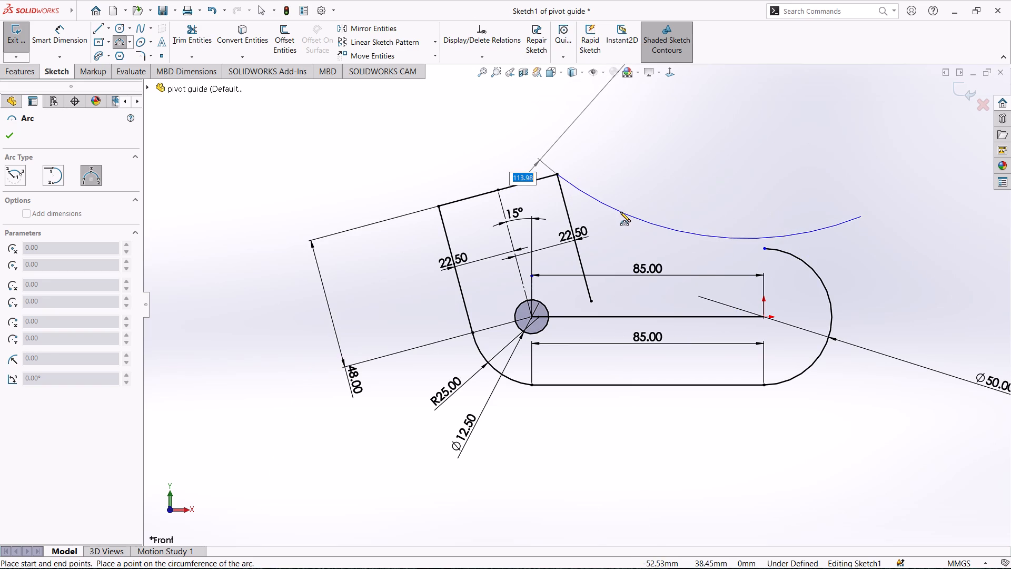
left_click(622, 217)
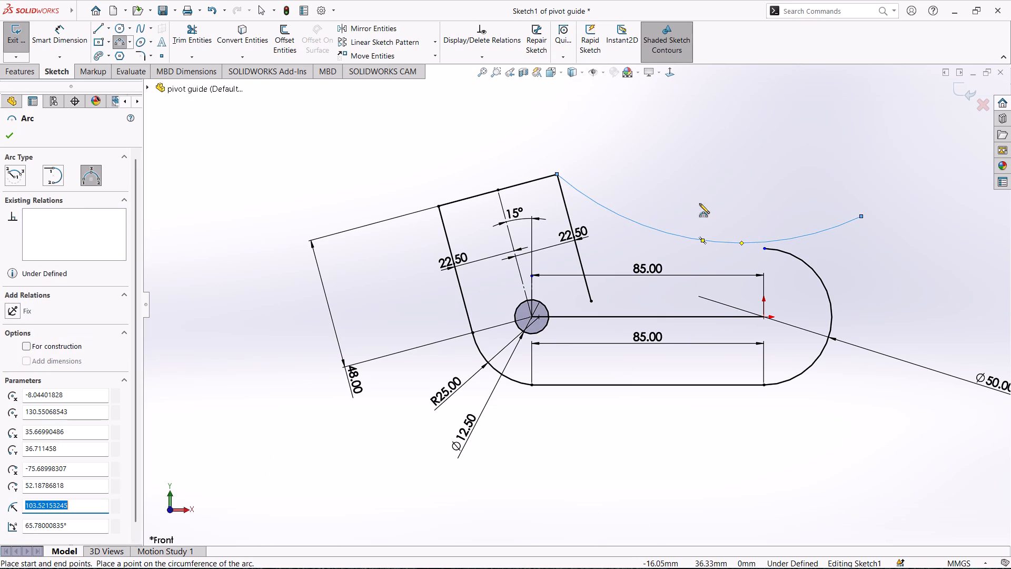
key("Escape")
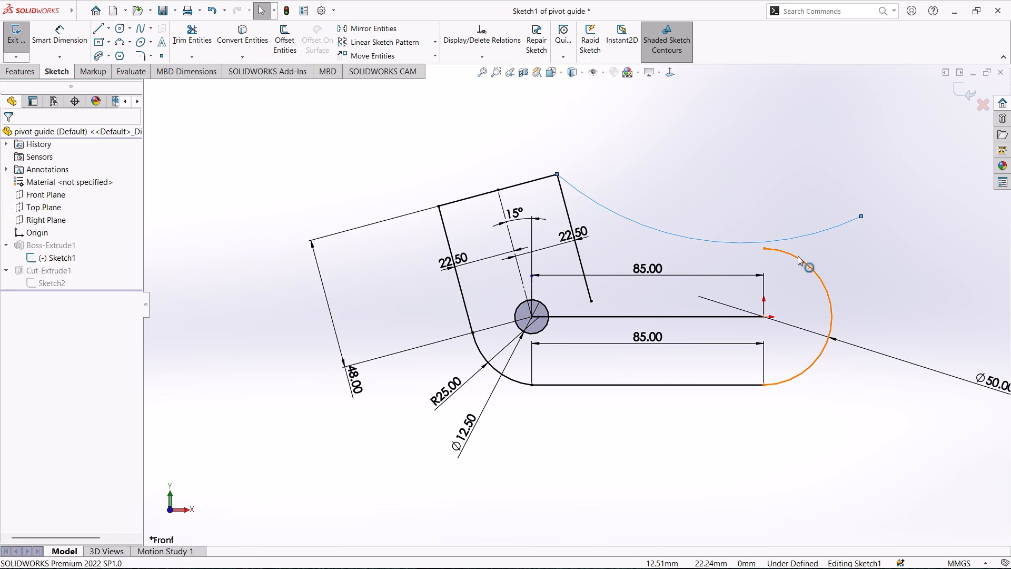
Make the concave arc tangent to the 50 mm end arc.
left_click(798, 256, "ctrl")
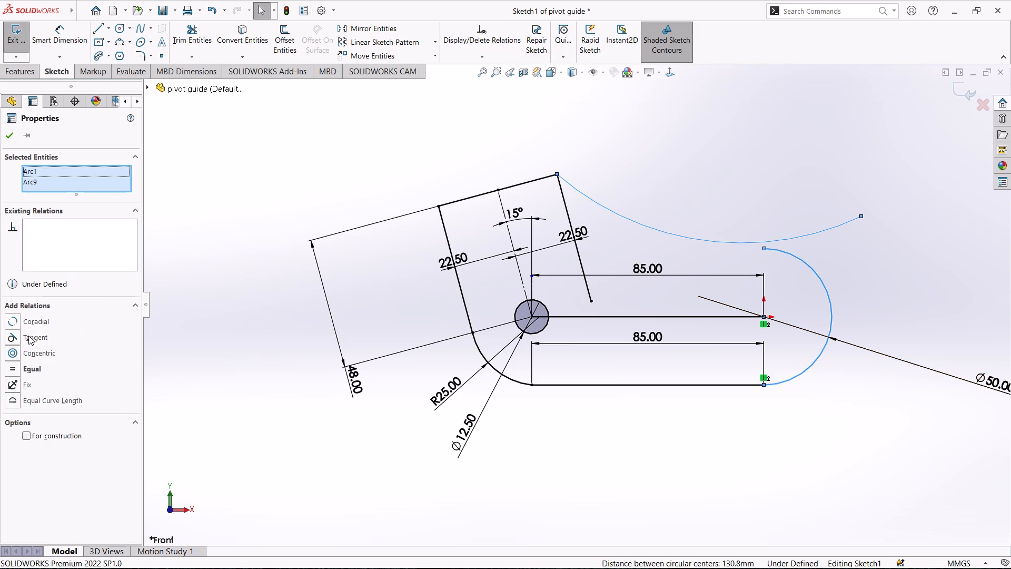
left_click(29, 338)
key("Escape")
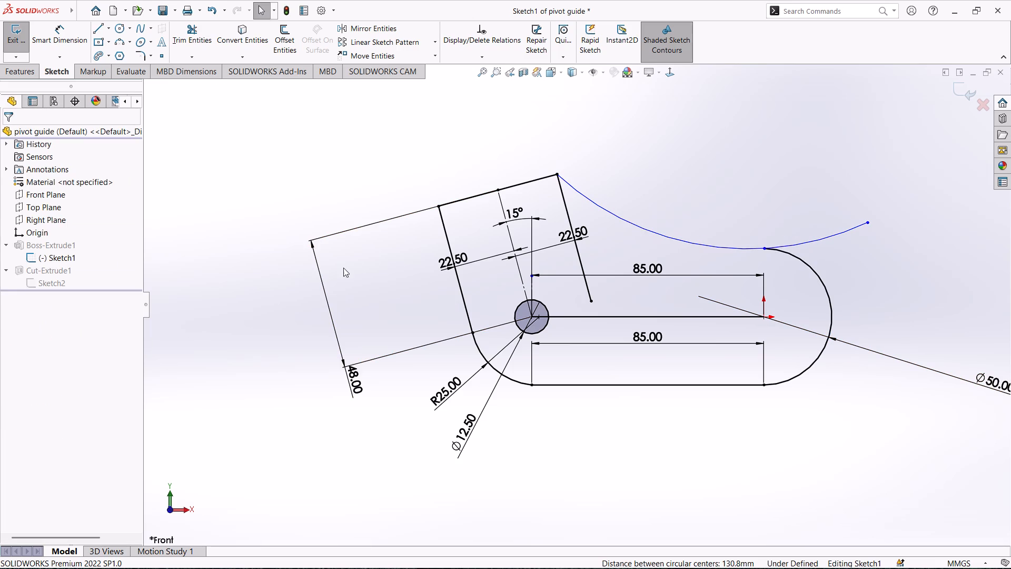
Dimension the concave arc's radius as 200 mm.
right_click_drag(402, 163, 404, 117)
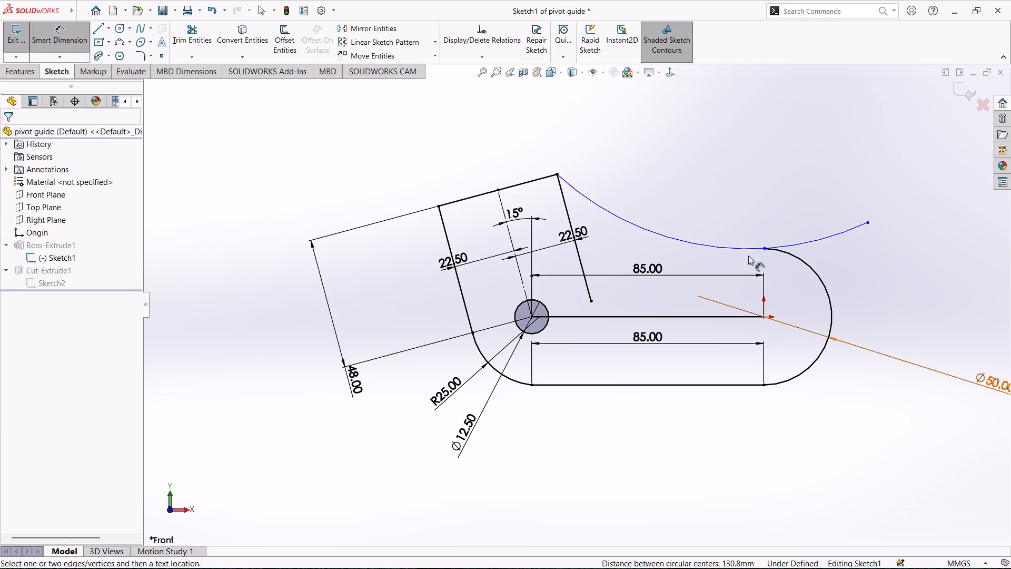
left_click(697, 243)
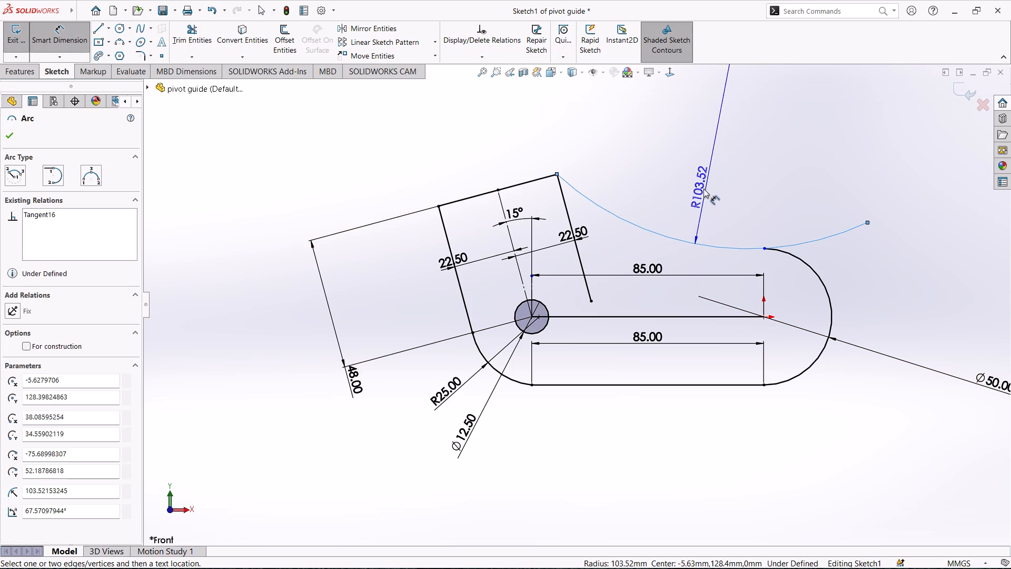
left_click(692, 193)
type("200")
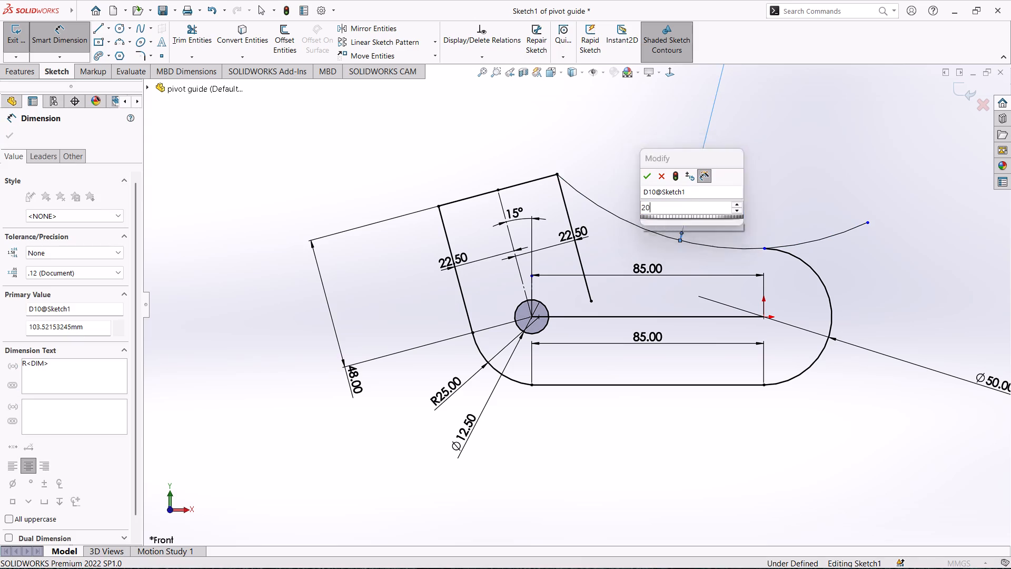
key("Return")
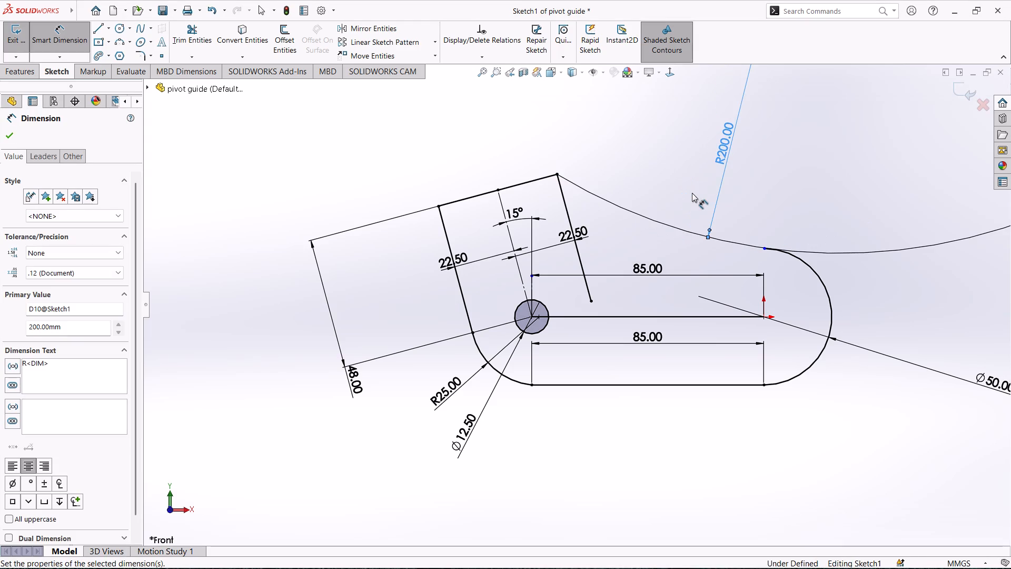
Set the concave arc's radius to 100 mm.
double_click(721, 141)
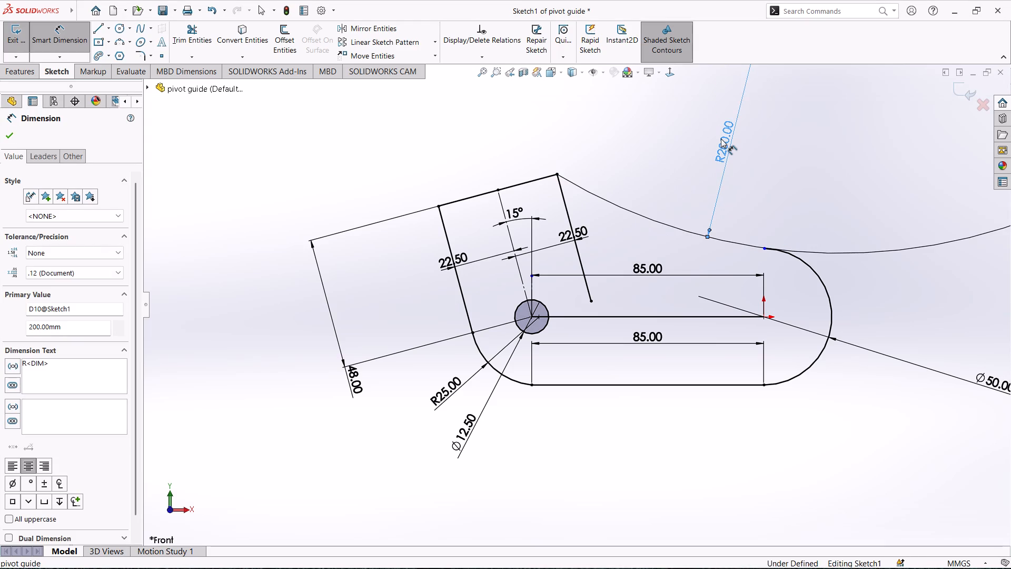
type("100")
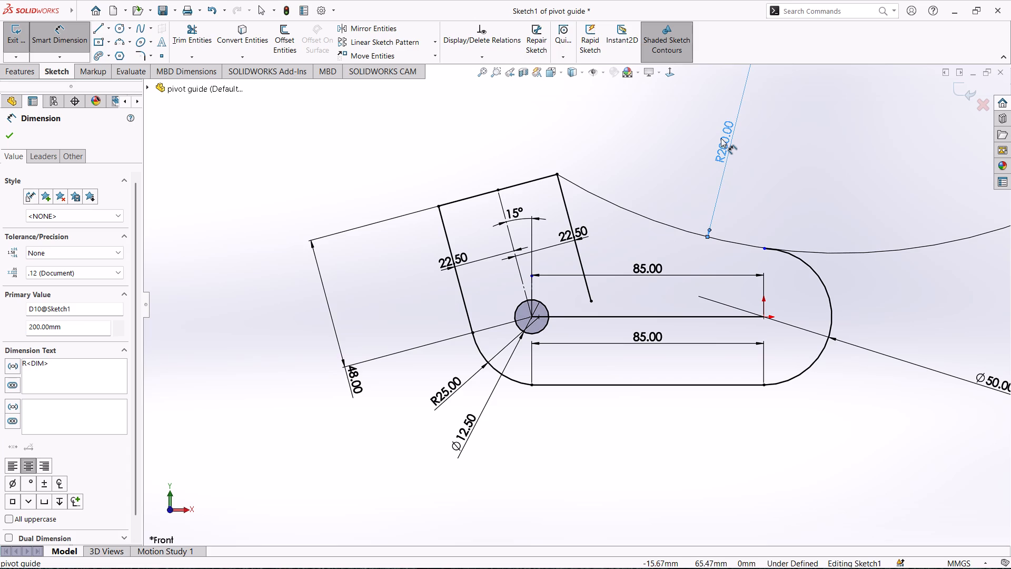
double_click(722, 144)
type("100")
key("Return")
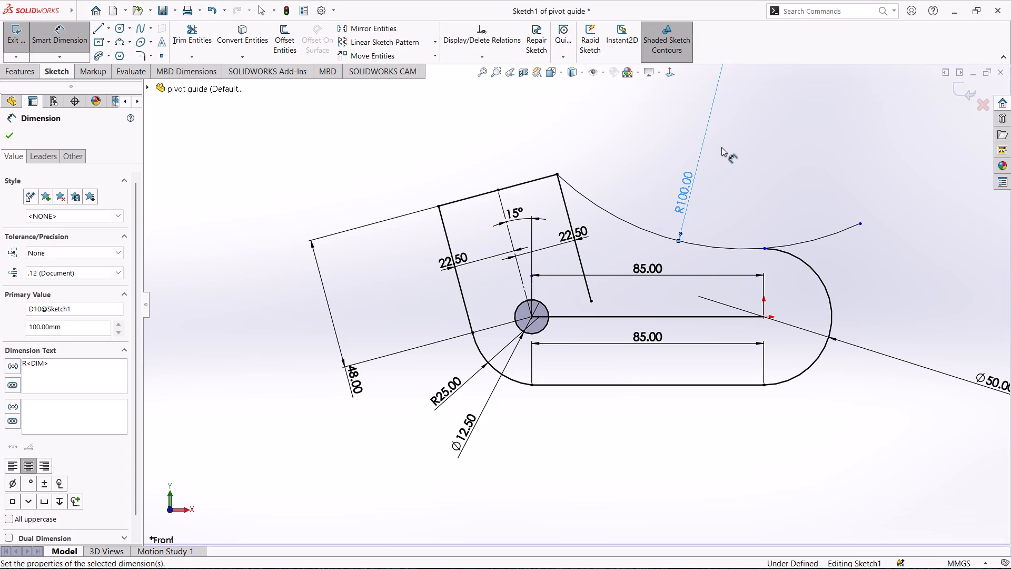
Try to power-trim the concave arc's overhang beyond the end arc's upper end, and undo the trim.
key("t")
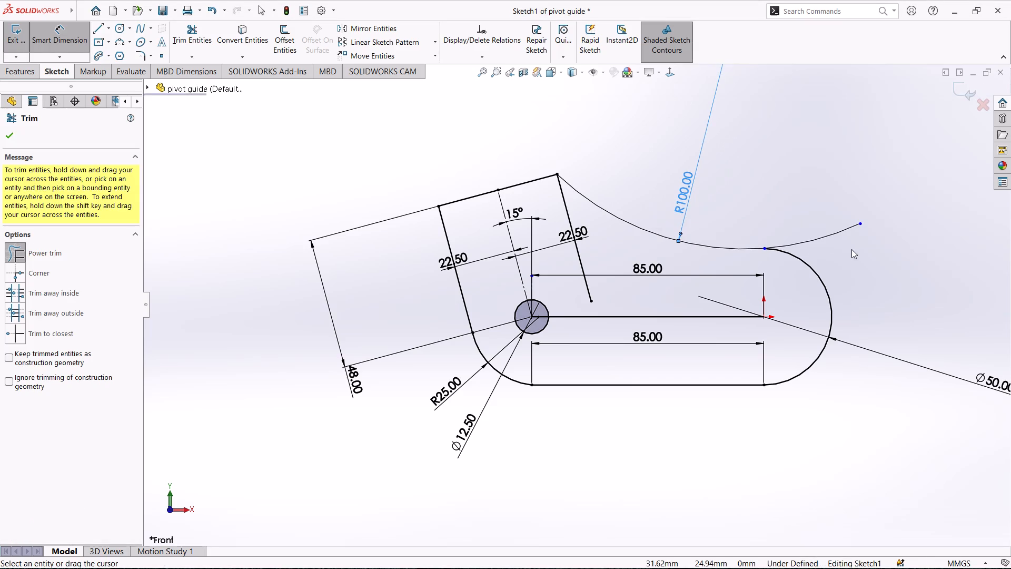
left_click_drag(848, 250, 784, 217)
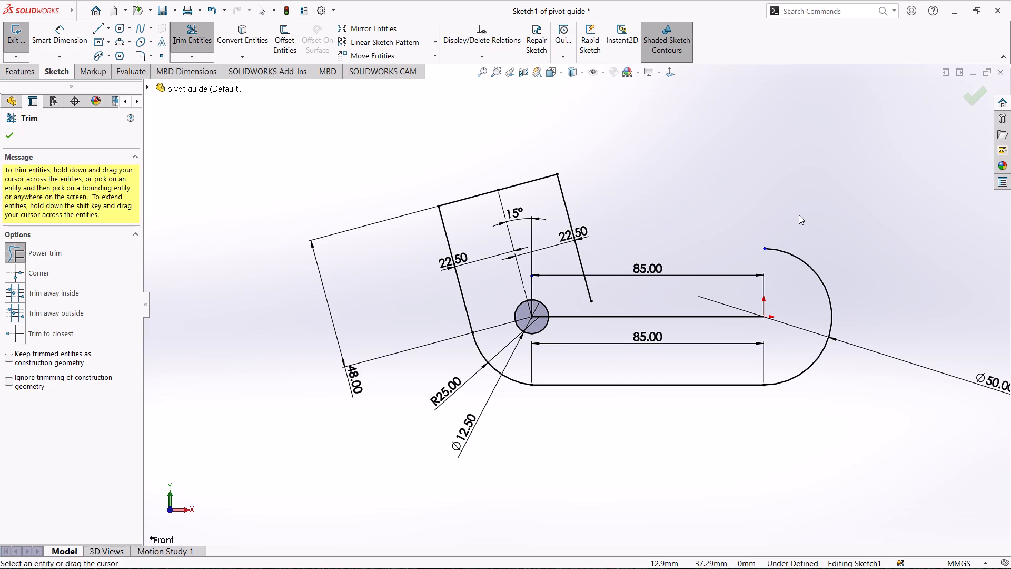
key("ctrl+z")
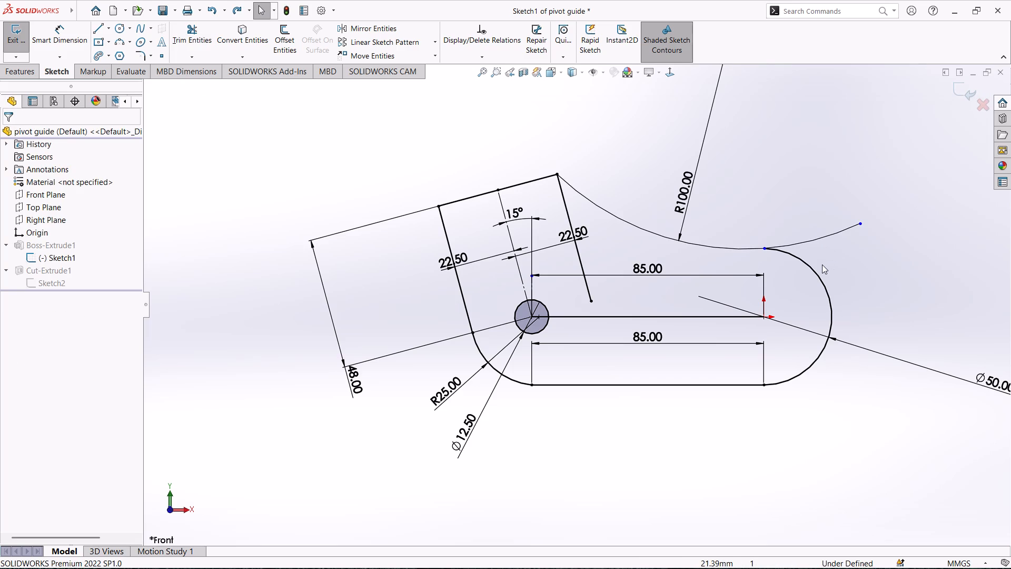
Power-trim away the slanted profile's right offset line and the whole concave arc.
key("t")
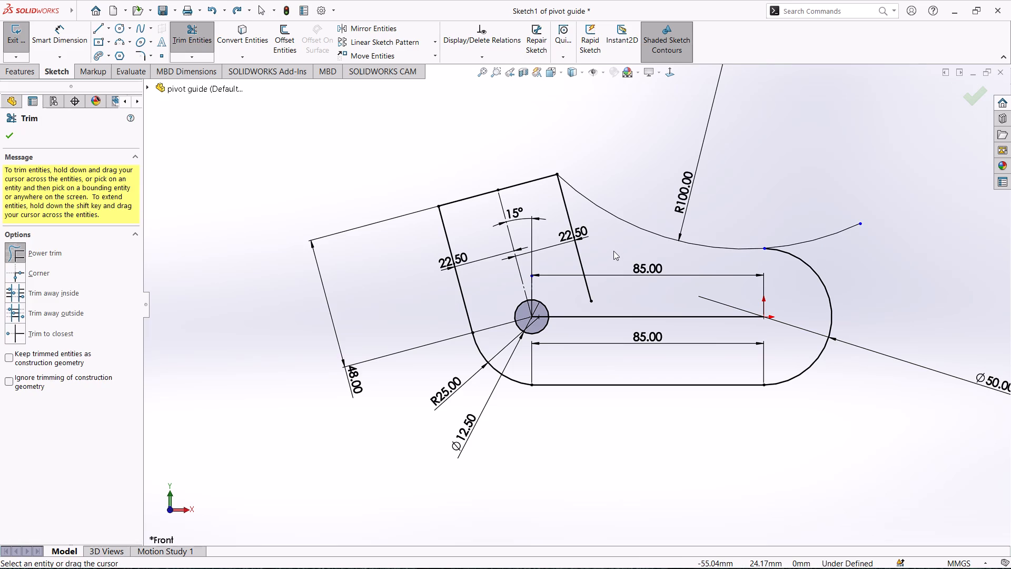
left_click_drag(610, 256, 579, 270)
left_click_drag(845, 250, 844, 250)
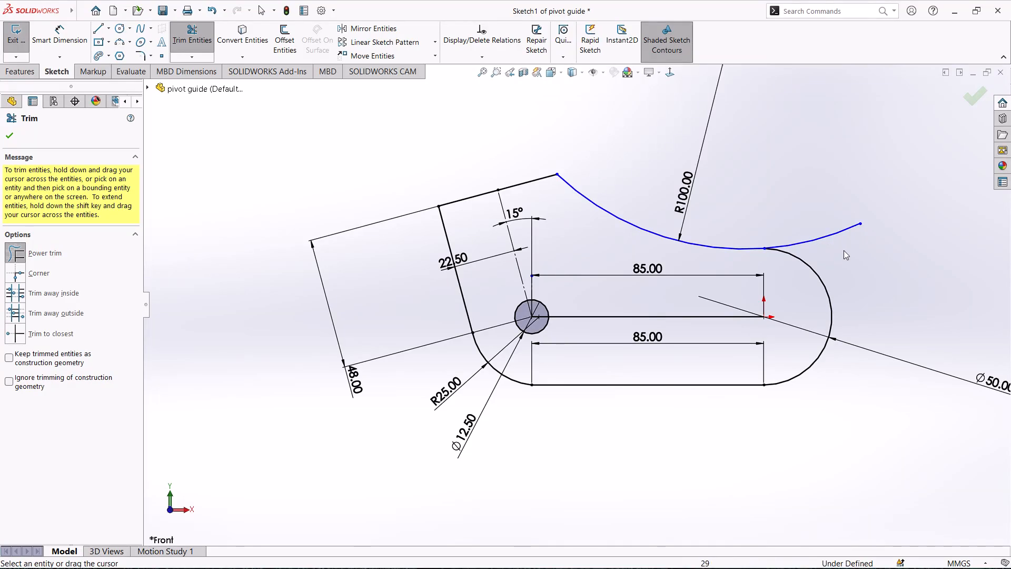
left_click_drag(844, 250, 820, 227)
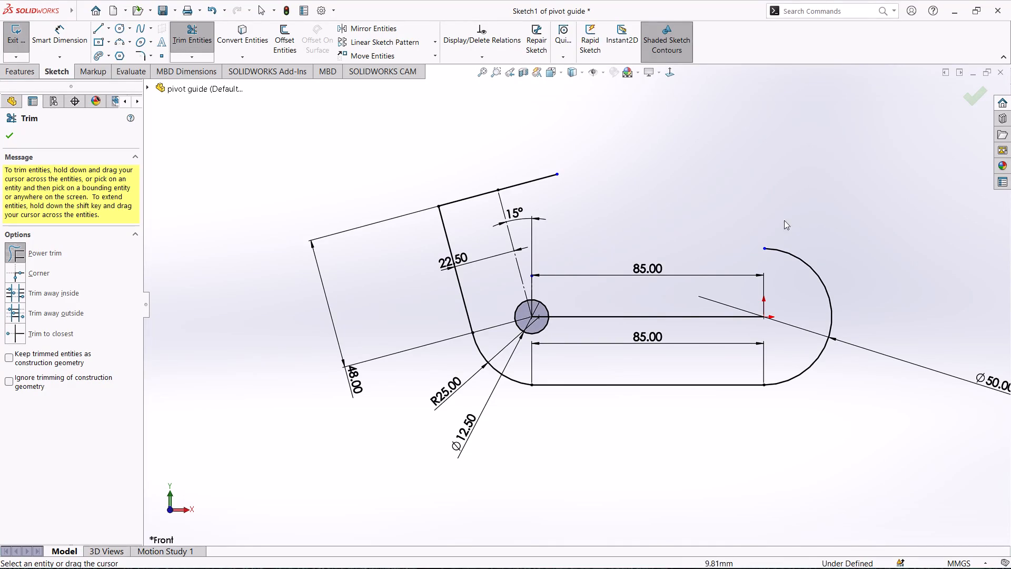
key("Escape")
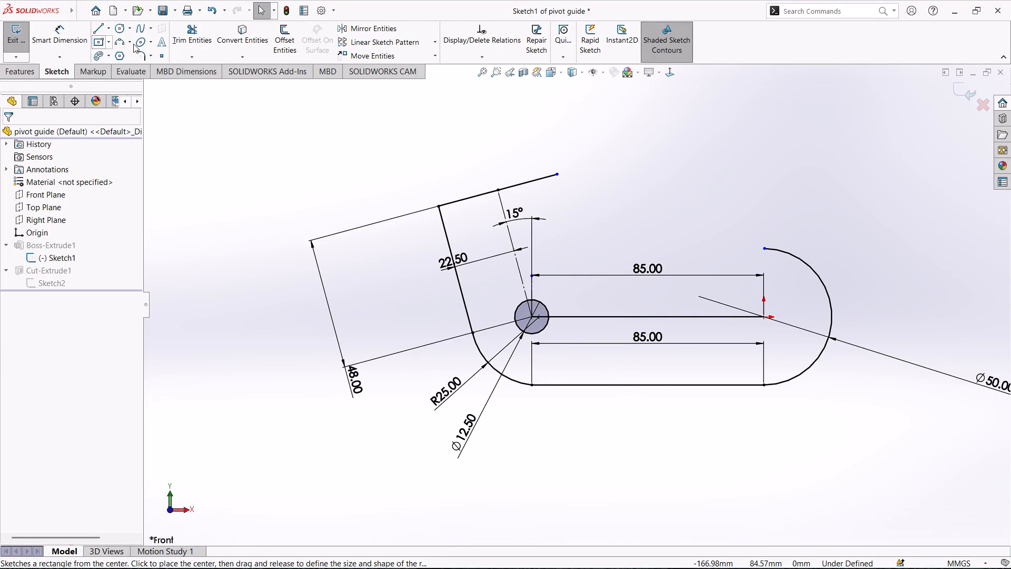
Sketch a concave 3 Point Arc of 100 mm radius from the end arc's upper end to the slanted profile's upper-right corner.
left_click(121, 42)
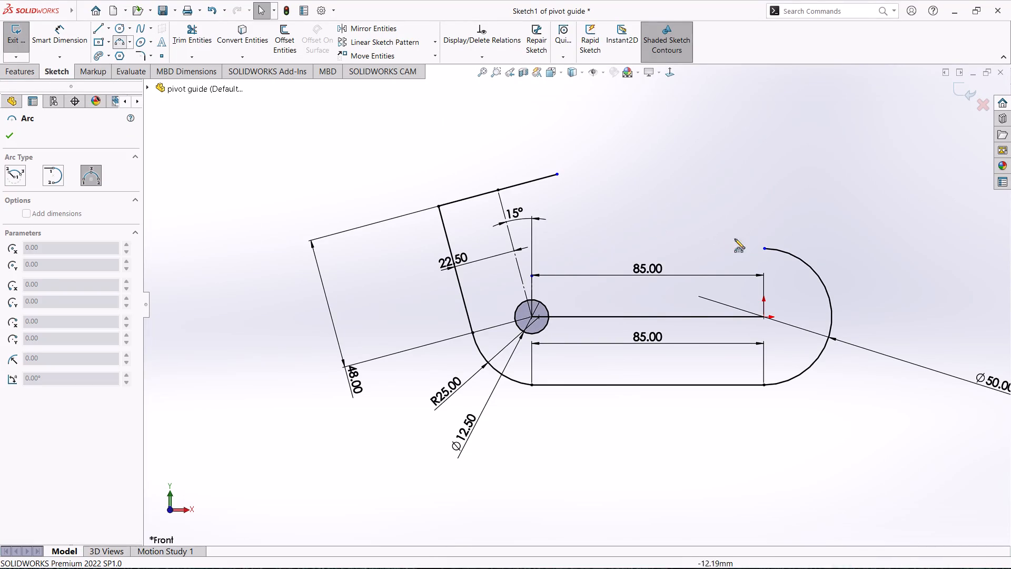
left_click(764, 247)
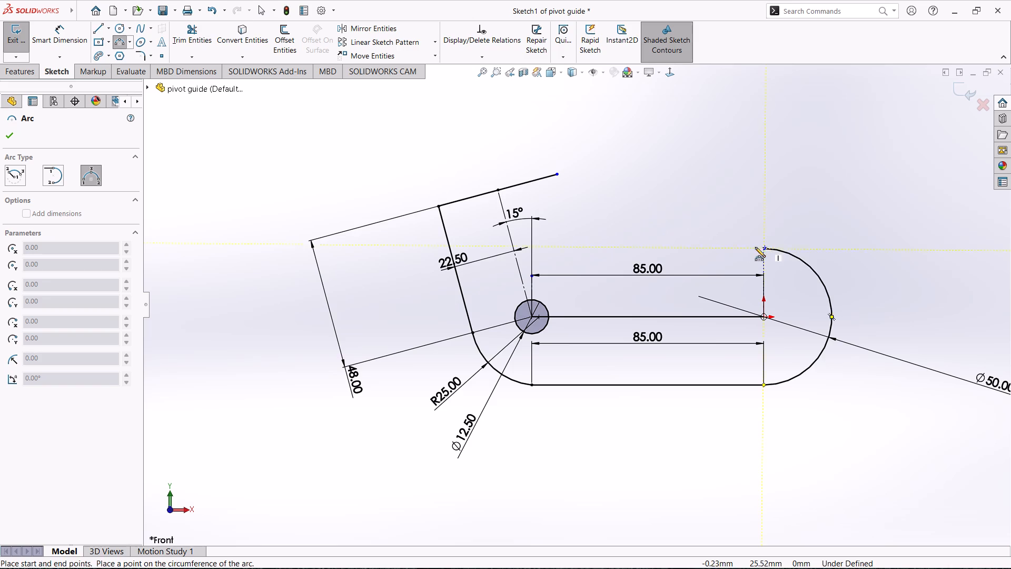
left_click(556, 174)
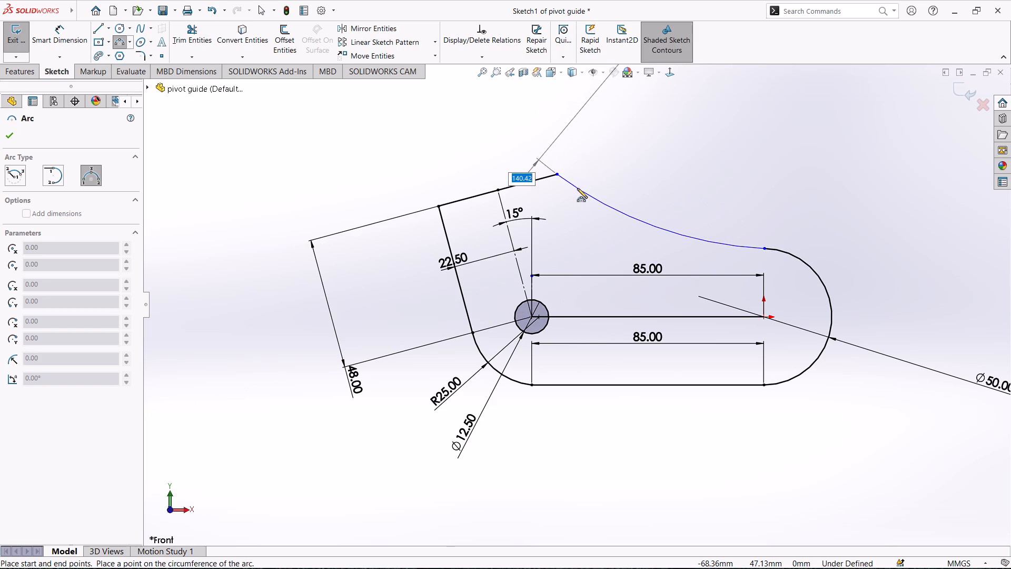
type("100")
key("Return")
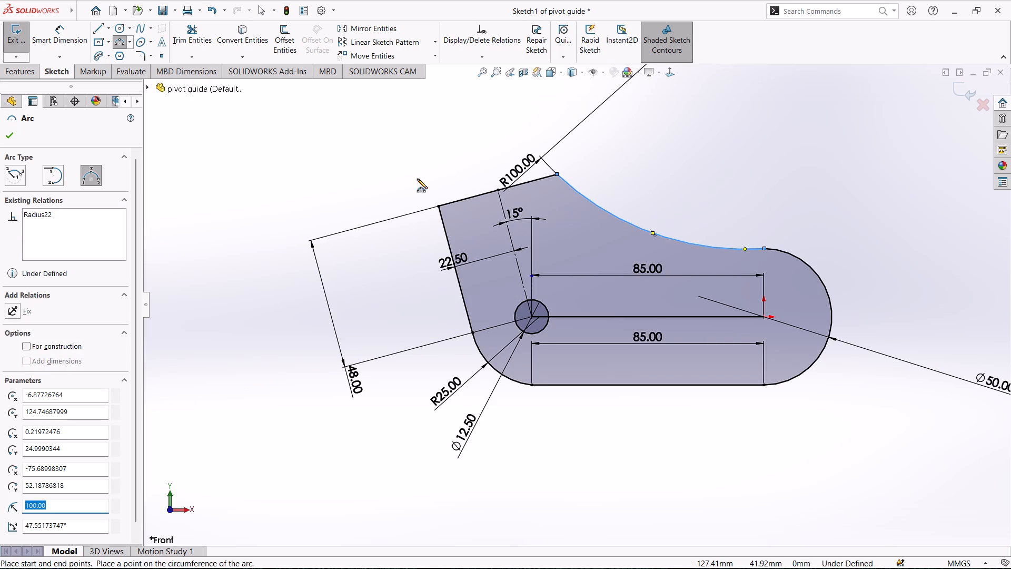
key("Escape")
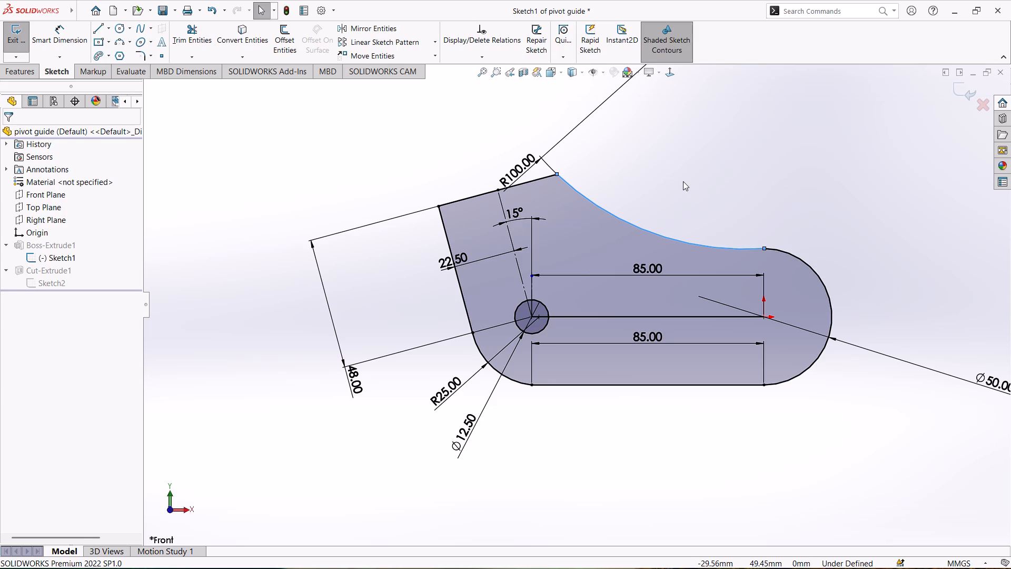
key("Escape")
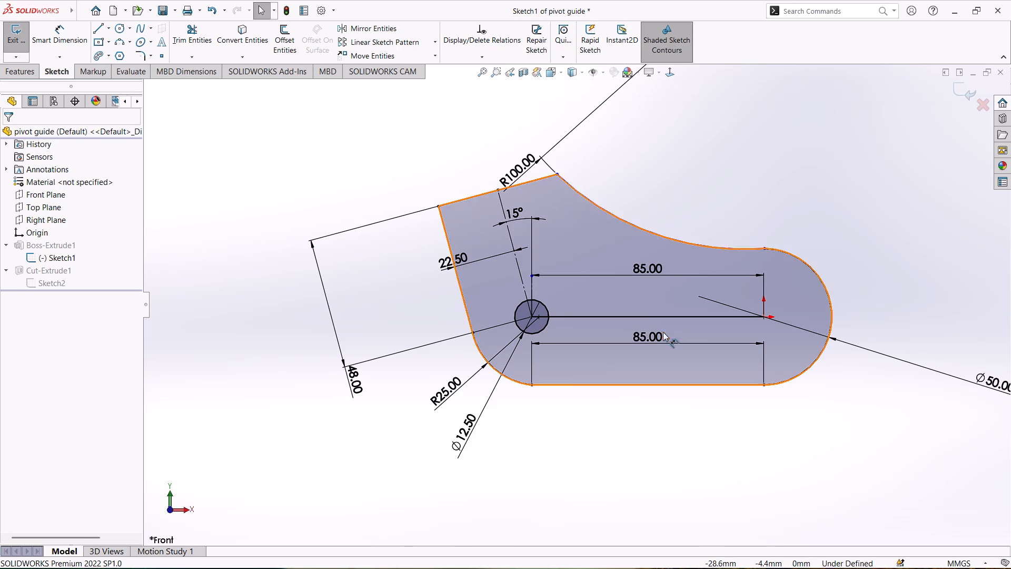
Convert the horizontal line between the hole centre and the origin to construction geometry.
left_click(651, 316)
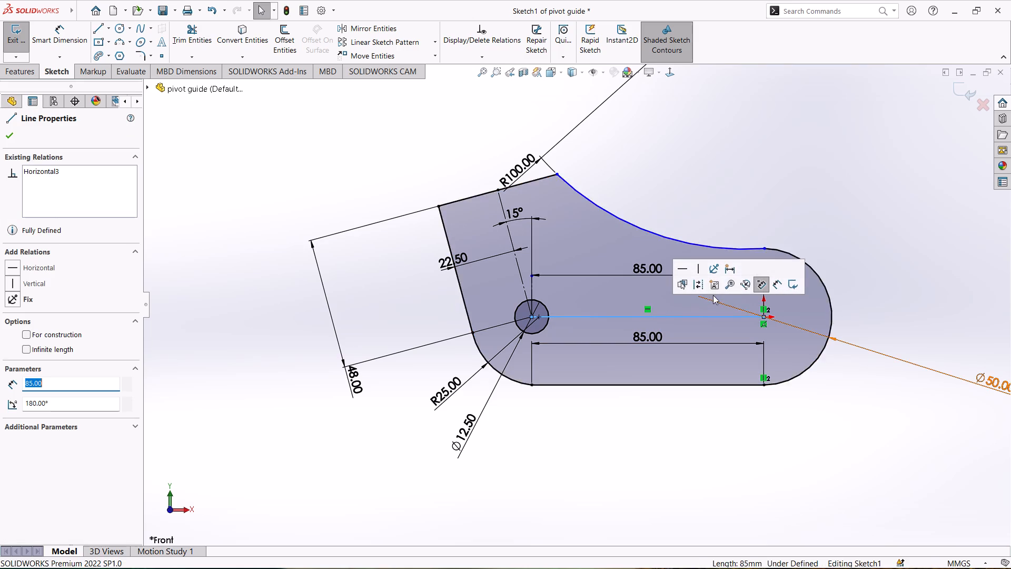
left_click(700, 283)
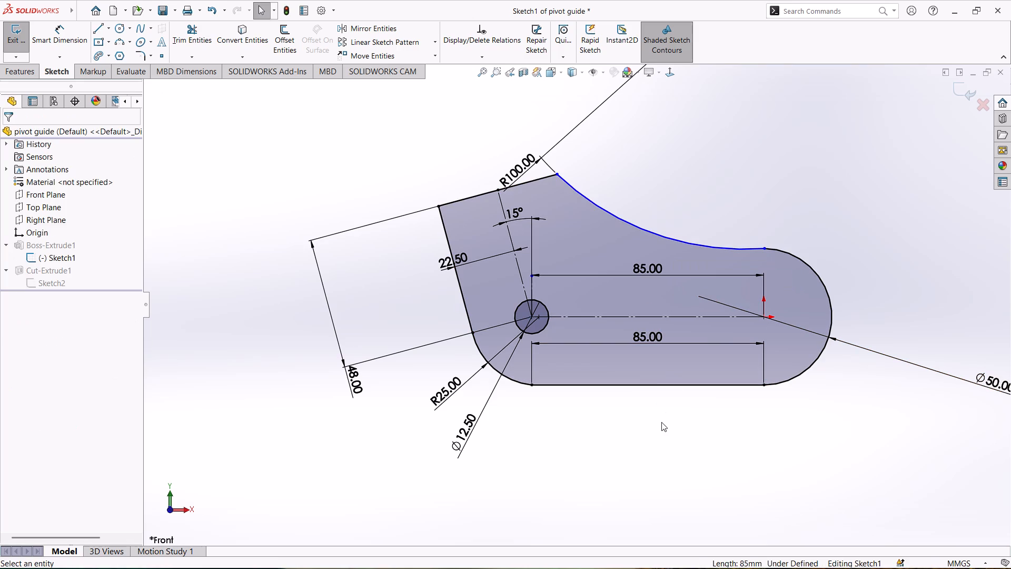
Move both horizontal 85 mm dimensions below the profile, with the hole-centre-to-origin dimension lowest.
left_click_drag(641, 336, 648, 418)
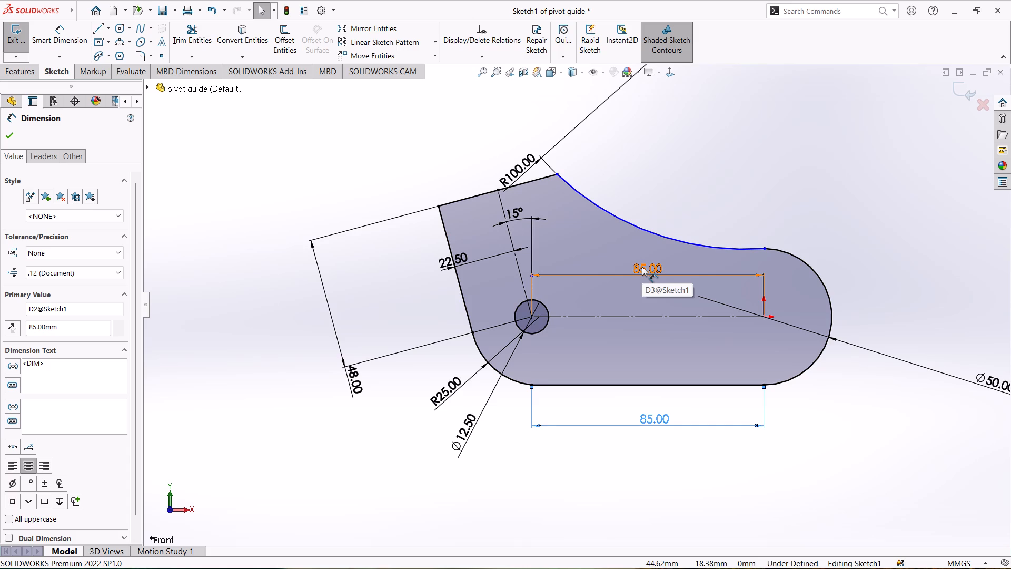
left_click_drag(642, 267, 745, 454)
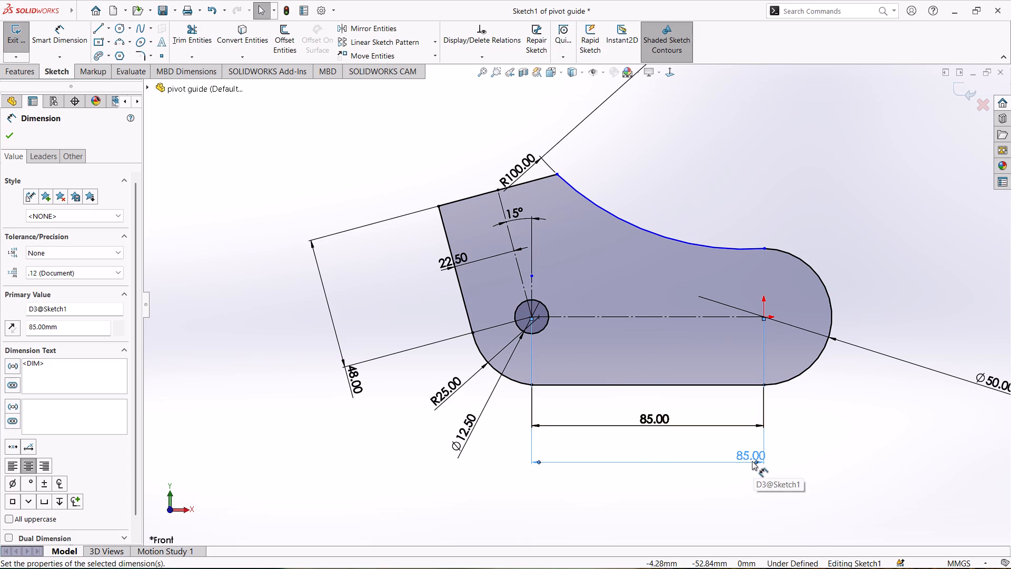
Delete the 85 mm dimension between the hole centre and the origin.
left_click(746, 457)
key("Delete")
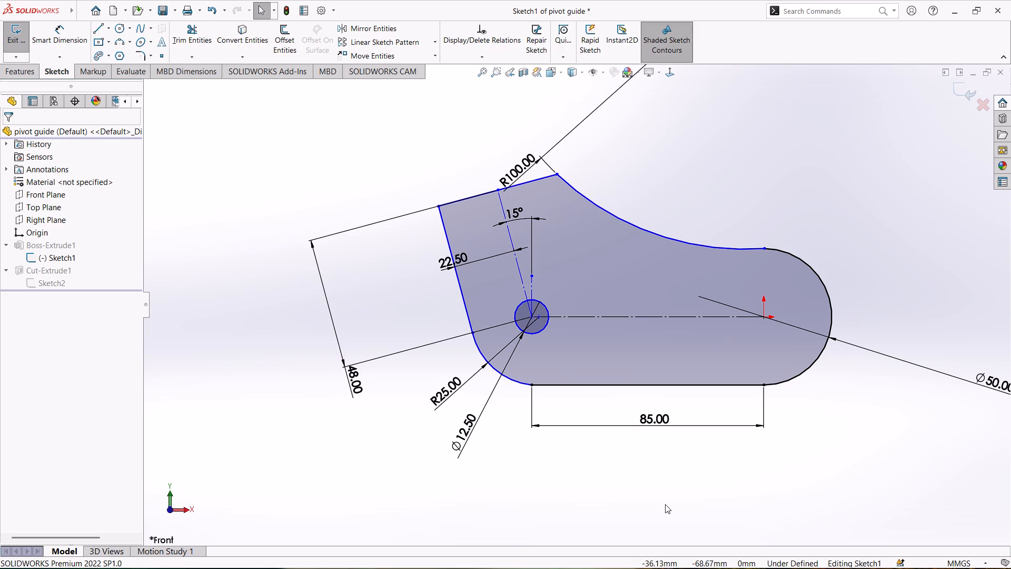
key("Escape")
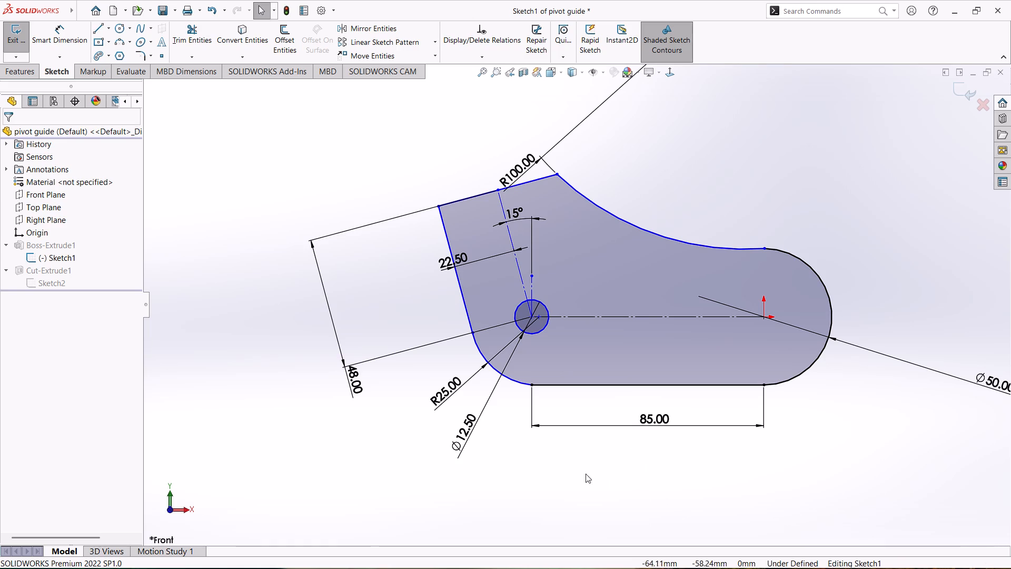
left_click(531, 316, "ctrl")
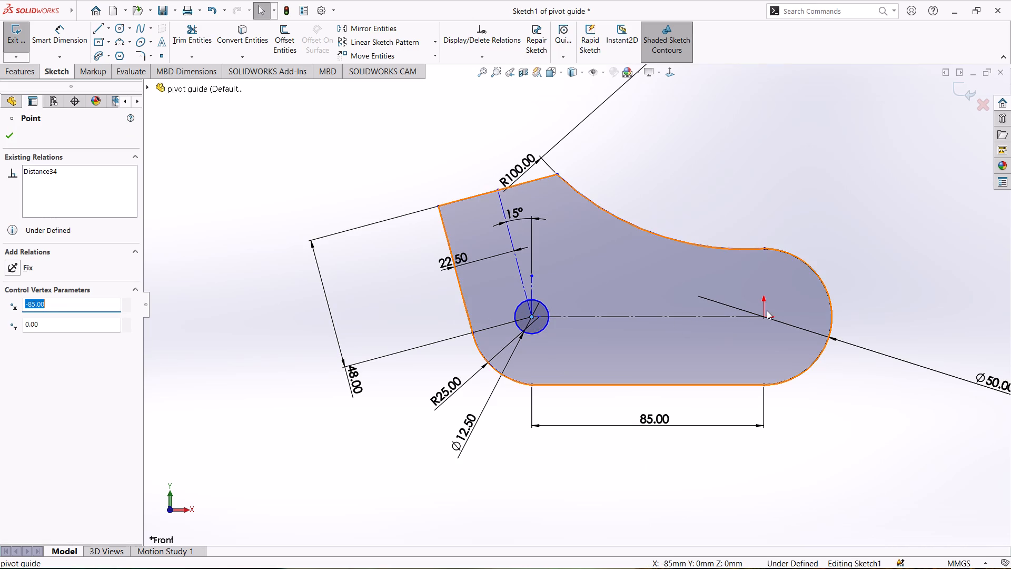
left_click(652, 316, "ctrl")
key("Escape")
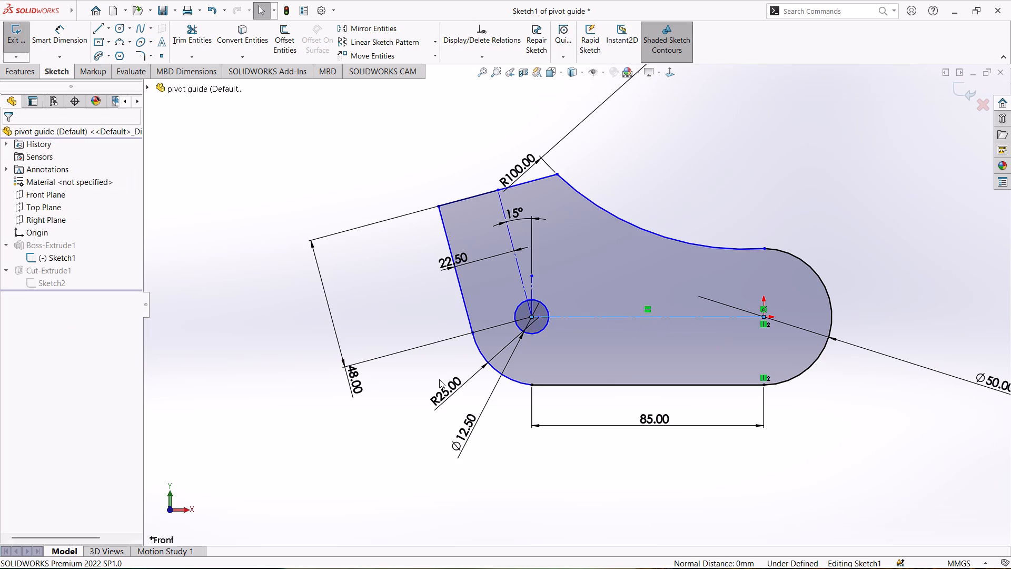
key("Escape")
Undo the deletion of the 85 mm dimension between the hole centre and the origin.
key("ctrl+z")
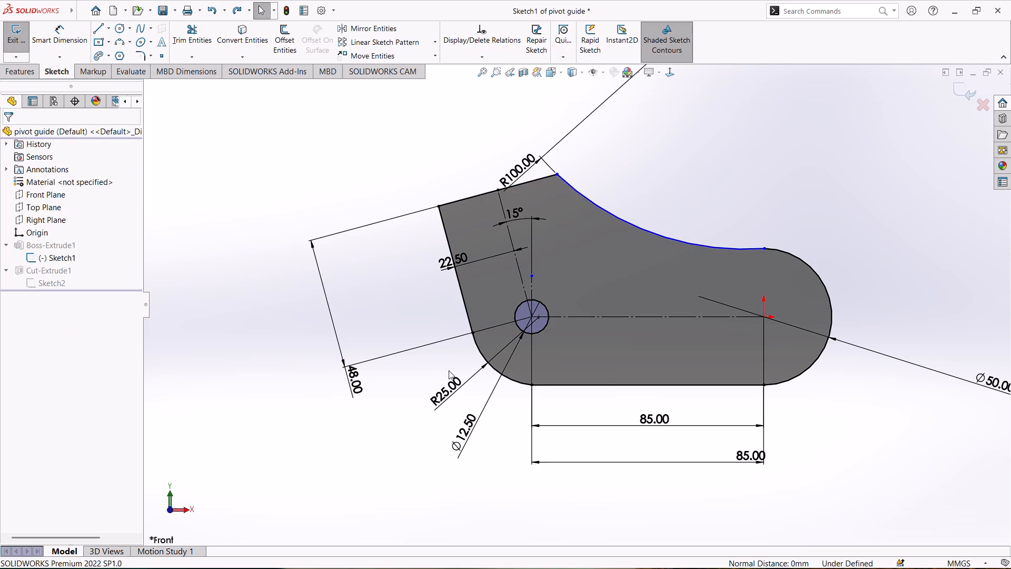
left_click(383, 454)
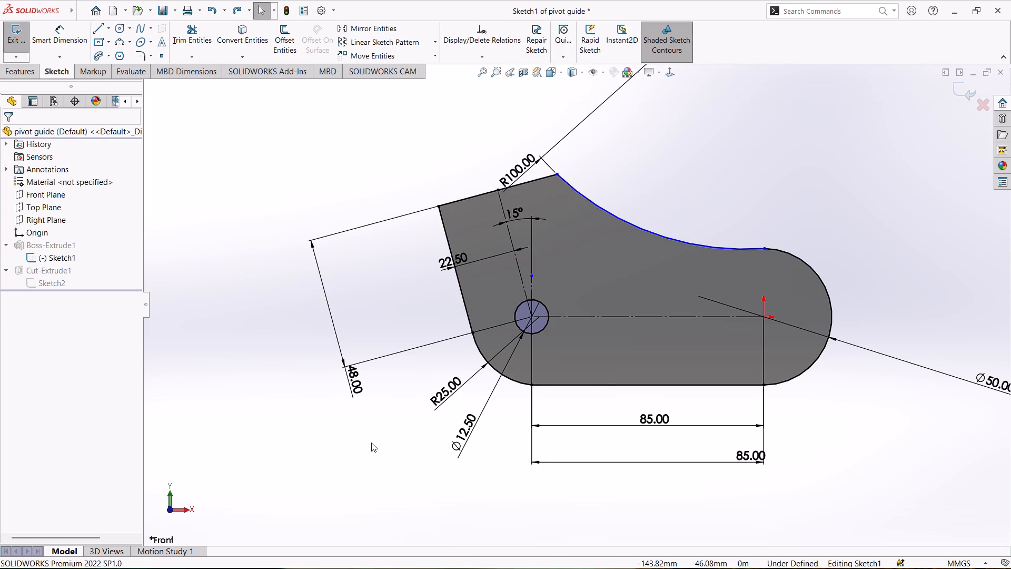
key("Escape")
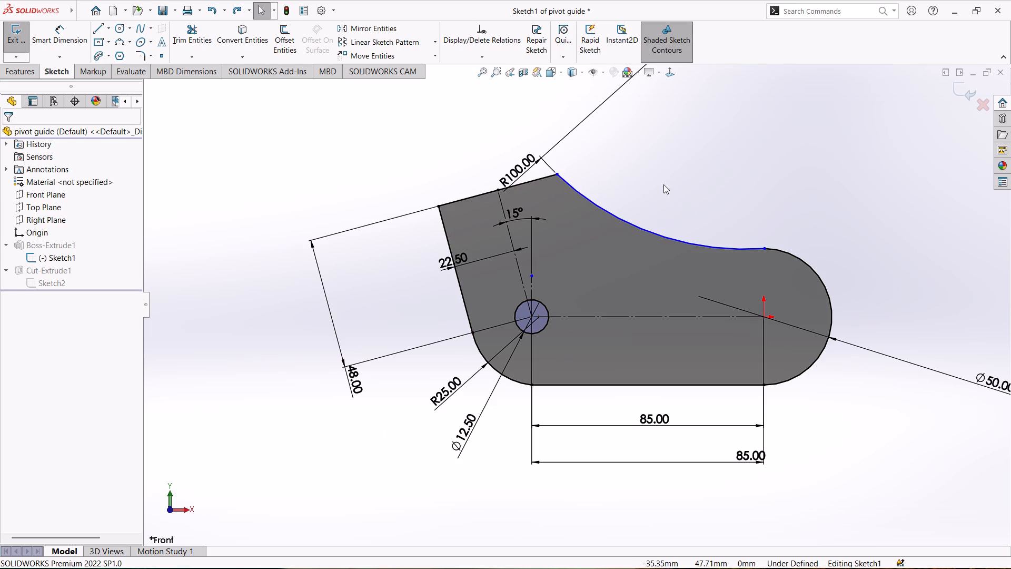
Move the R100 radius dimension onto the middle of the concave arc.
left_click_drag(524, 160, 660, 235)
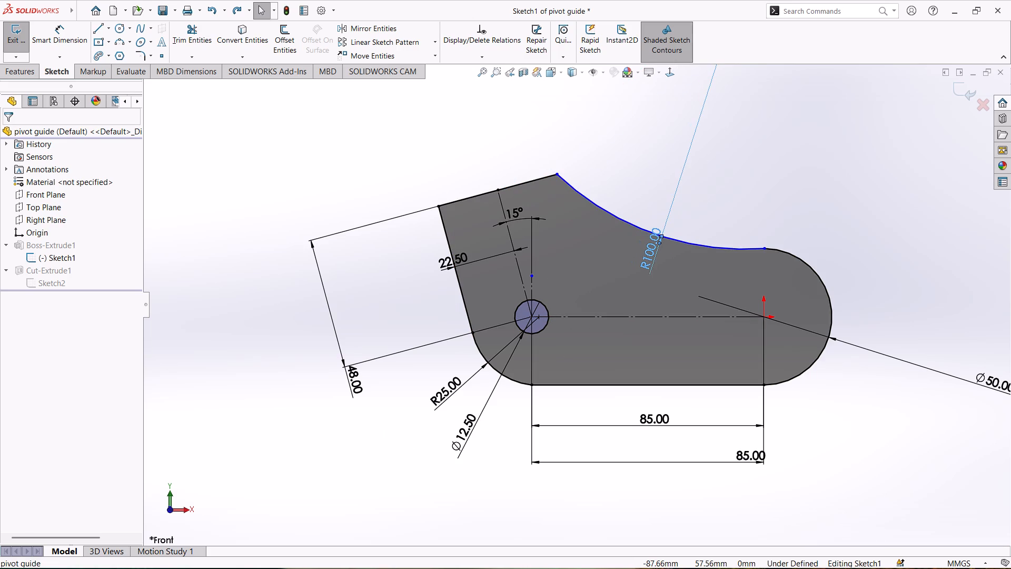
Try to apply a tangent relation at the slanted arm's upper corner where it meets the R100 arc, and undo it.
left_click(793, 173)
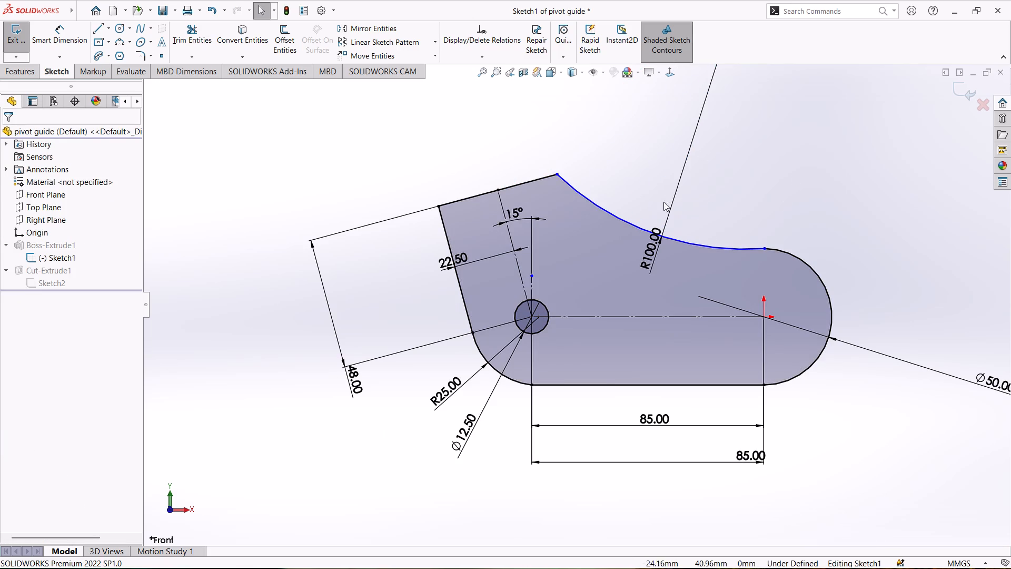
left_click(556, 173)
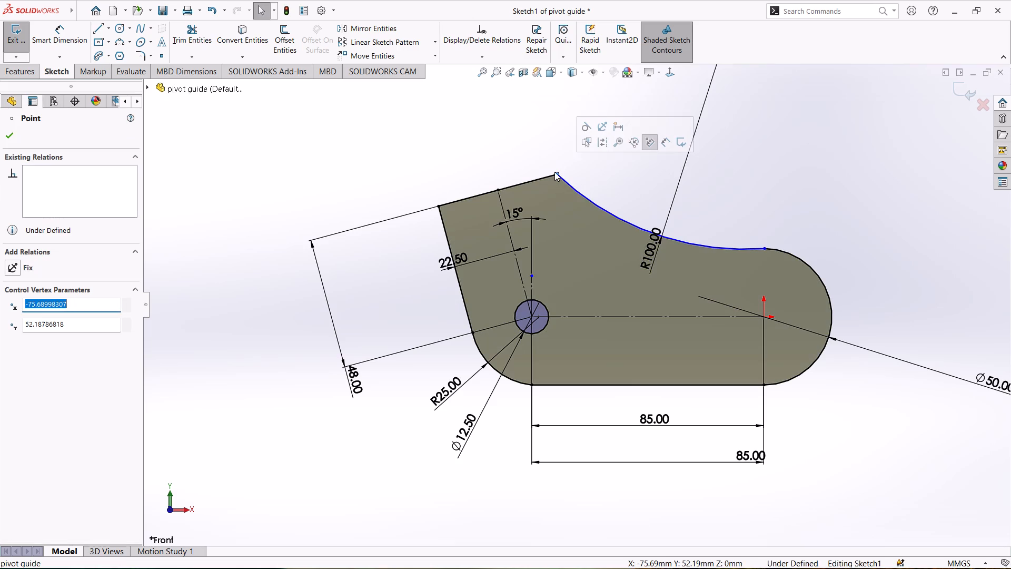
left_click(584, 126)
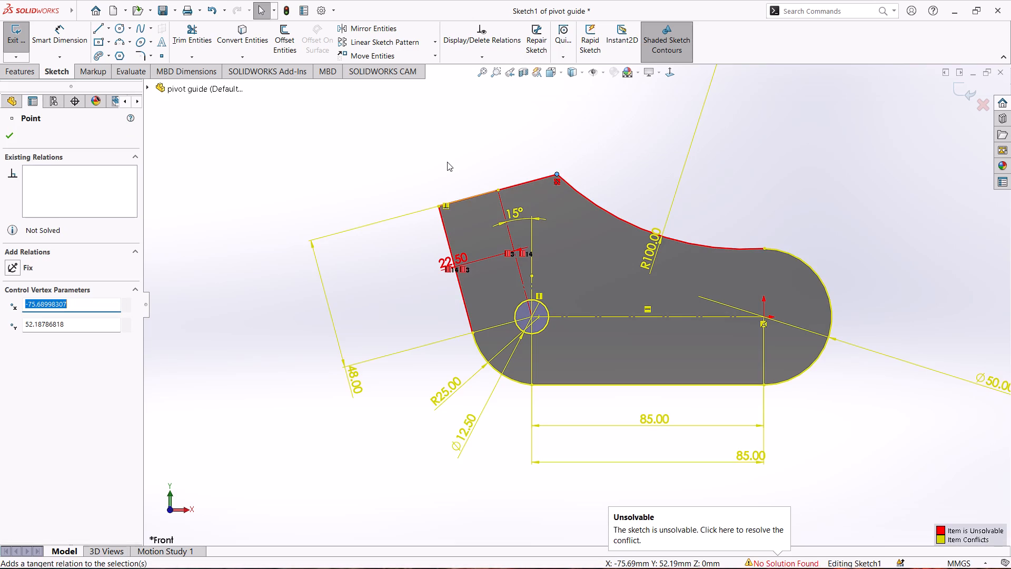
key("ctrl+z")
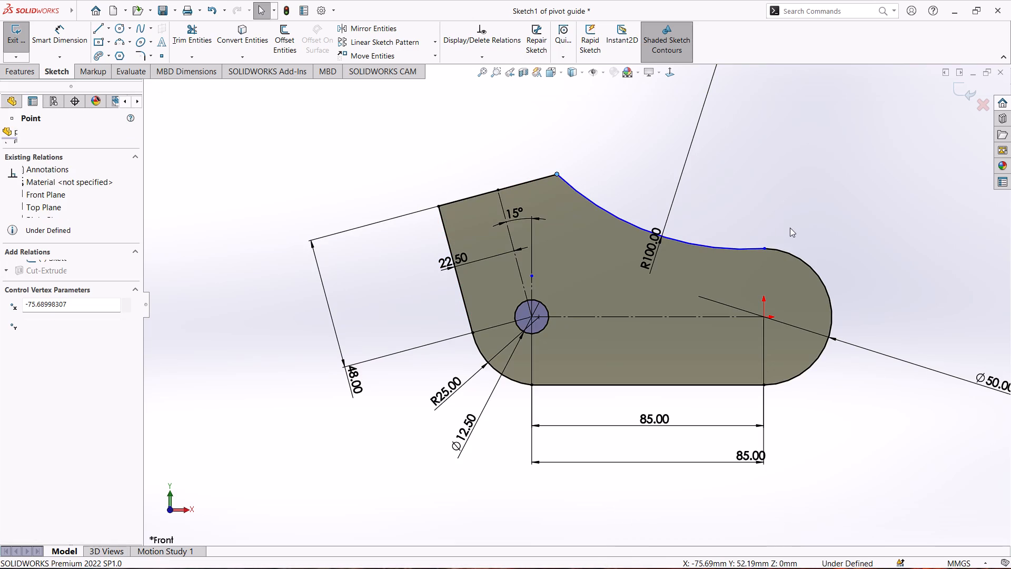
Make the R100 concave arc tangent to the 50 mm diameter end arc where they meet.
left_click(763, 248)
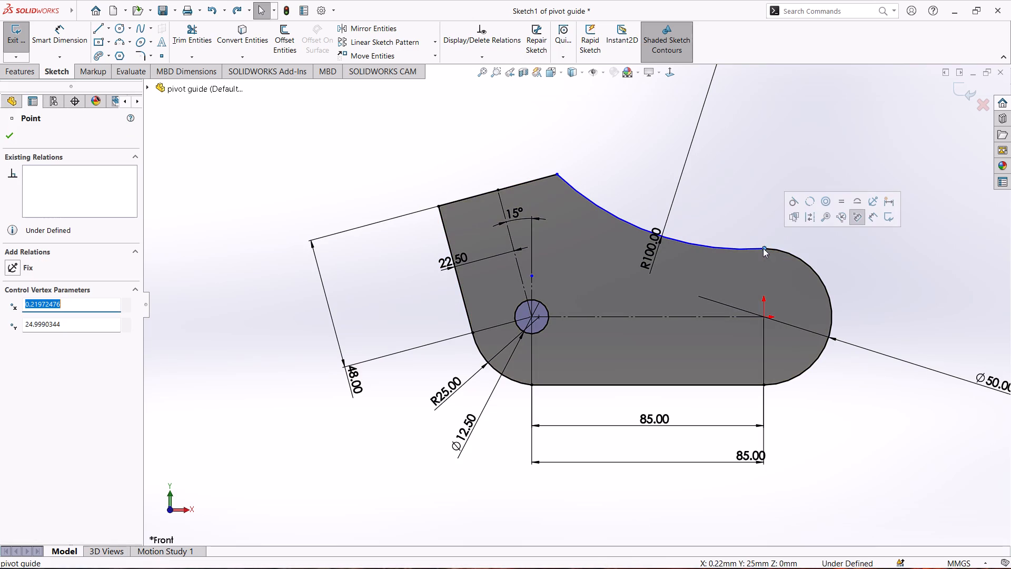
left_click(793, 205)
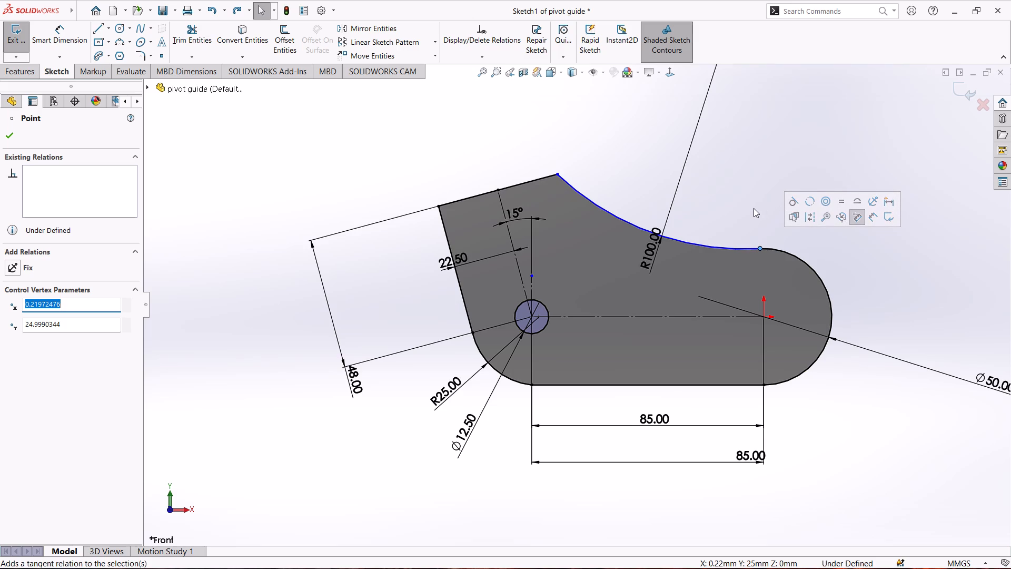
left_click(791, 204)
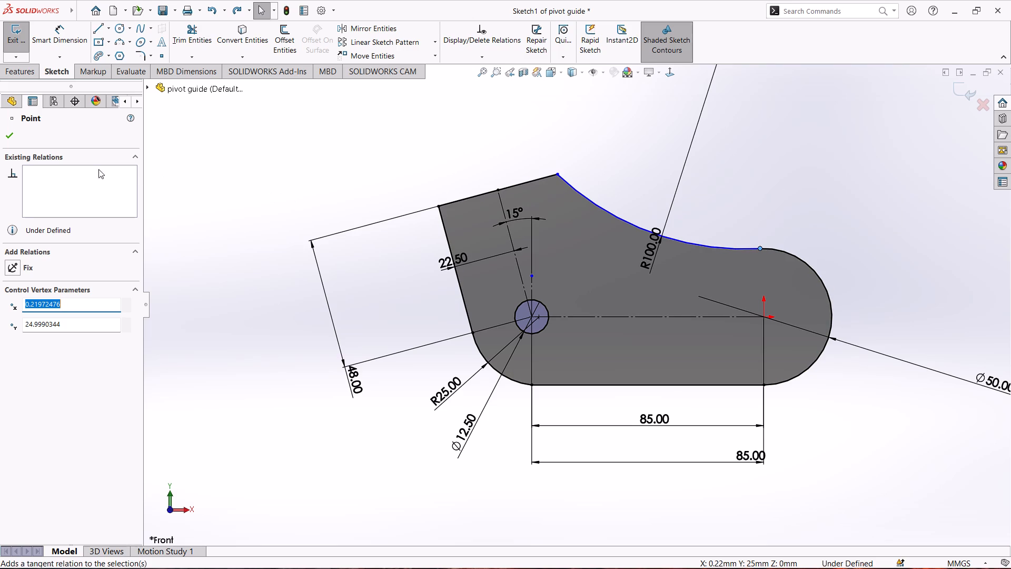
left_click(9, 141)
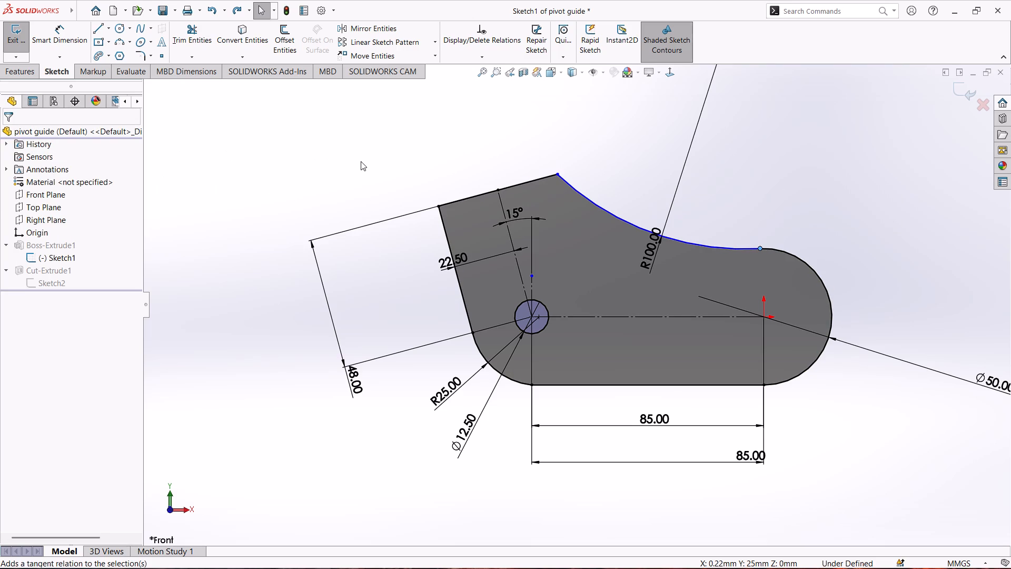
key("Escape")
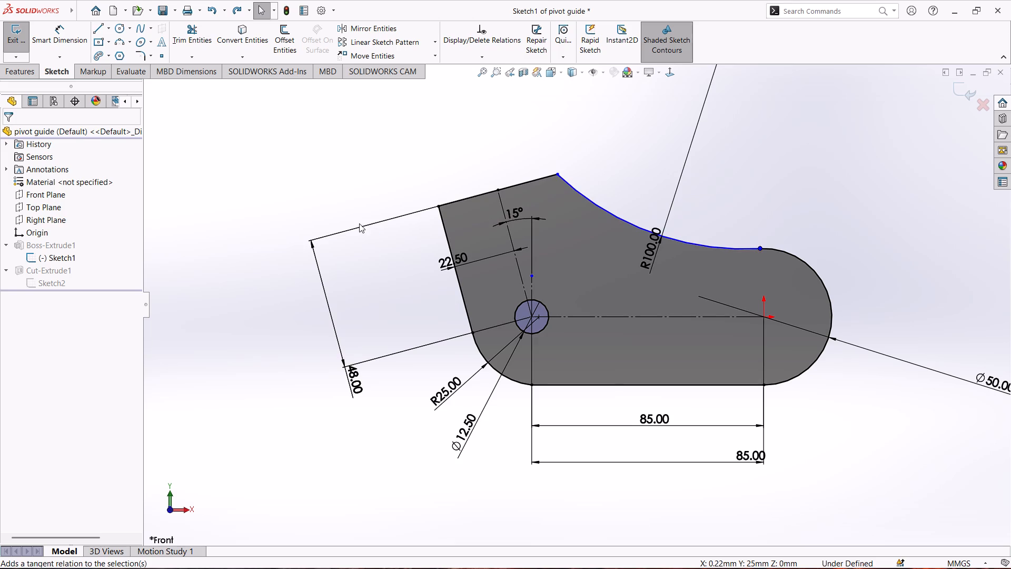
left_click(720, 247, "ctrl")
left_click(789, 252, "ctrl")
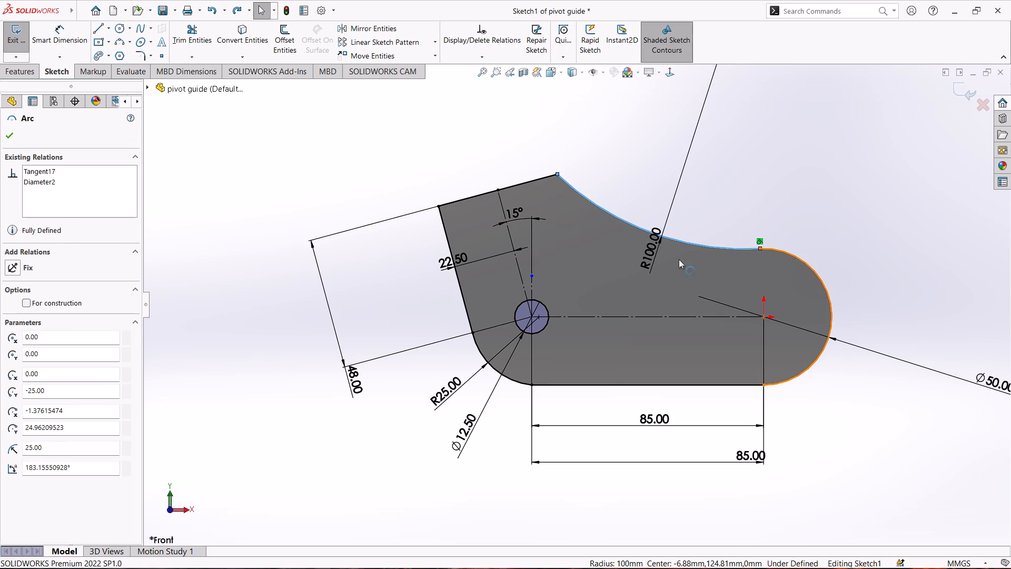
left_click(26, 337)
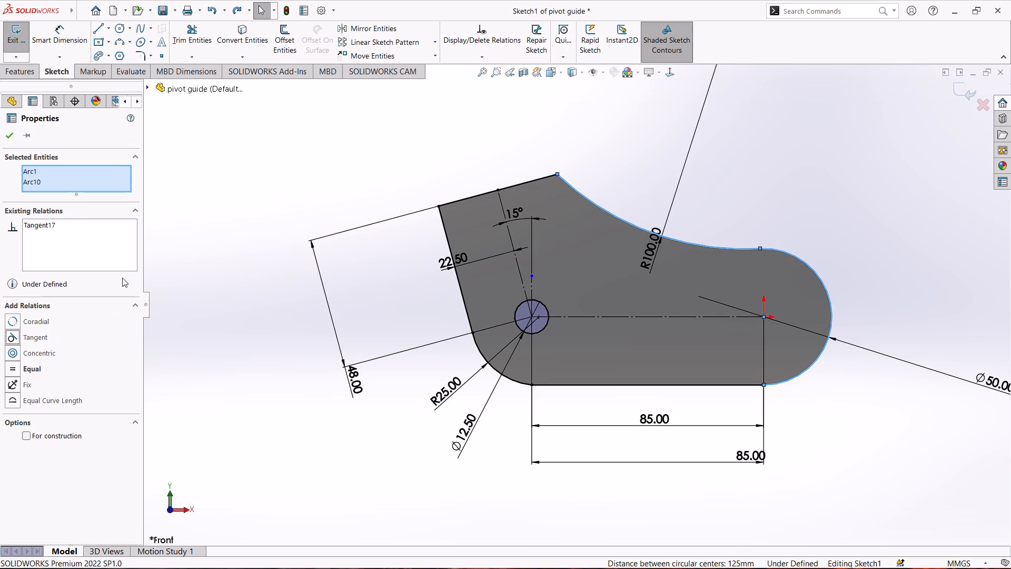
left_click(13, 134)
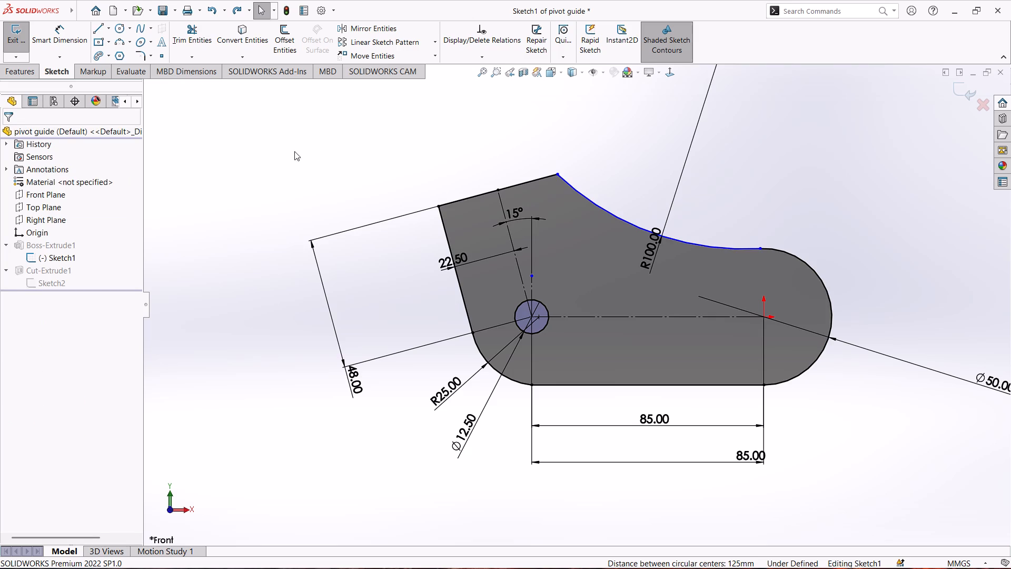
Dimension the distance from the hole centre to the R100 arc's centre, accepting the proposed value.
left_click(55, 32)
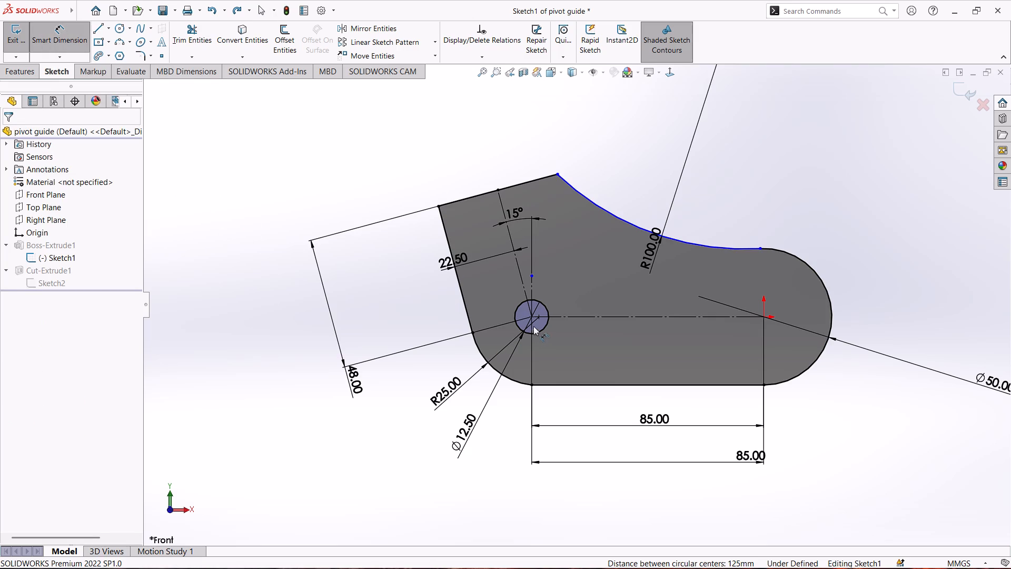
left_click(532, 314)
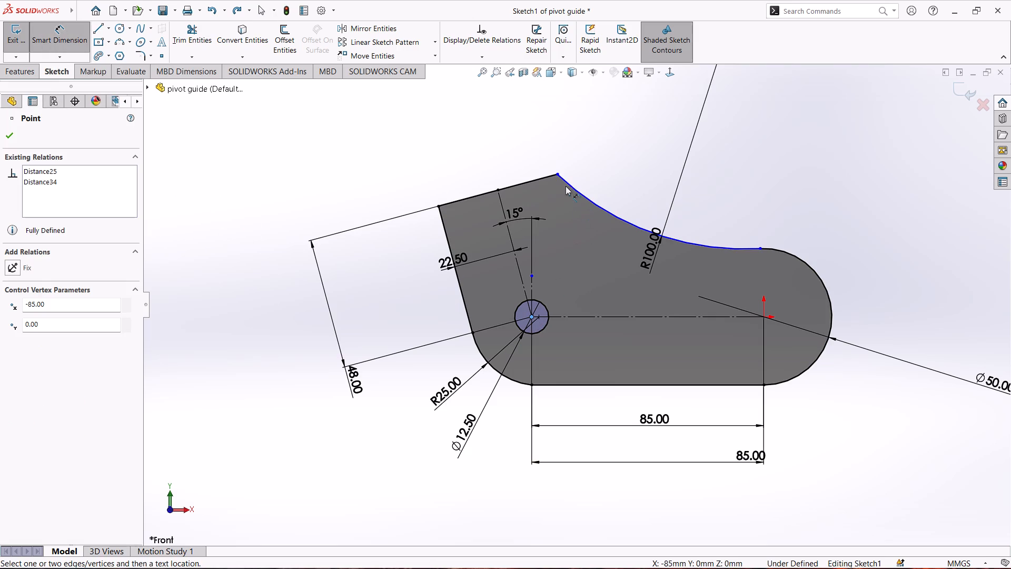
left_click(602, 205)
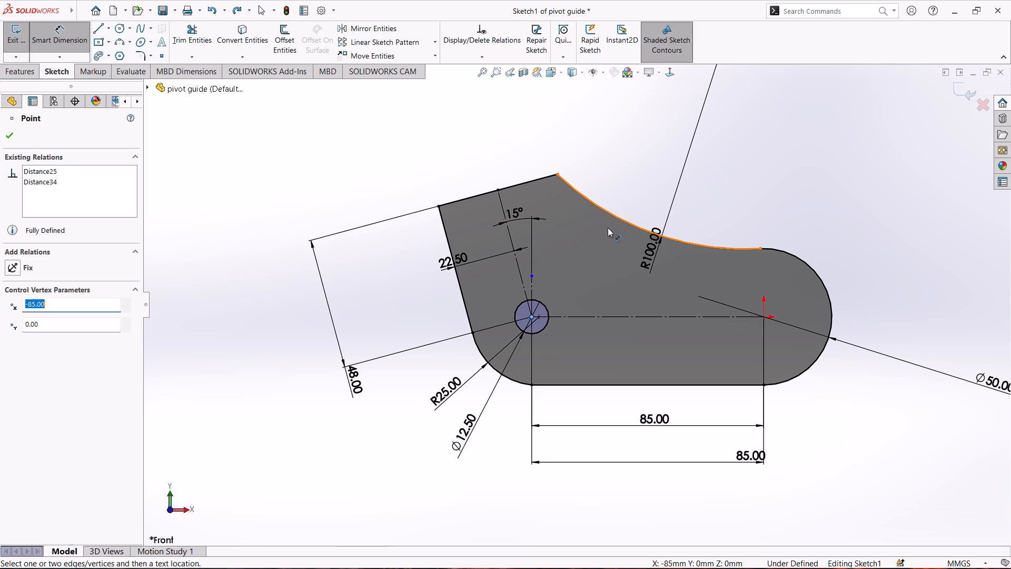
left_click(622, 219)
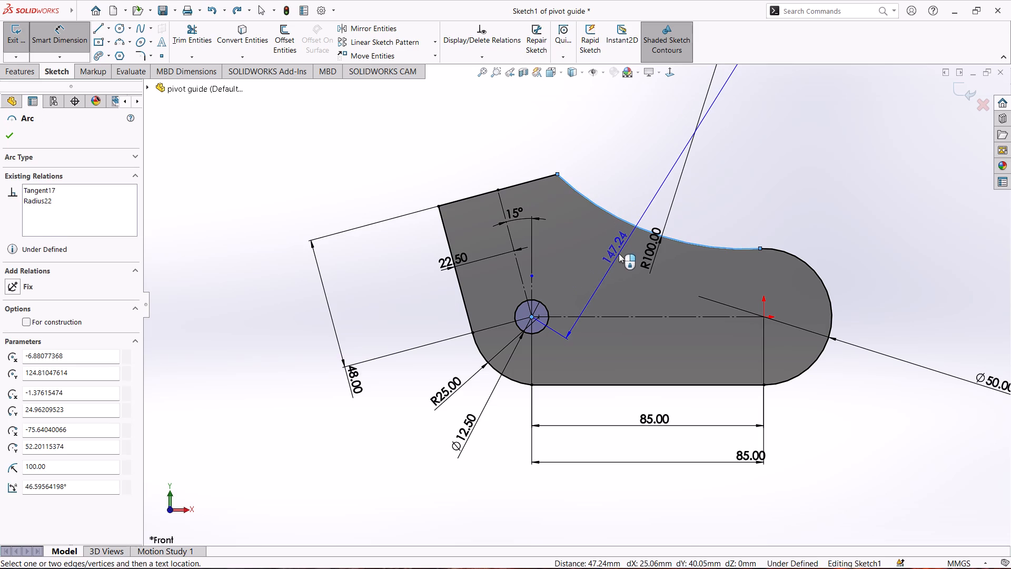
left_click(618, 255)
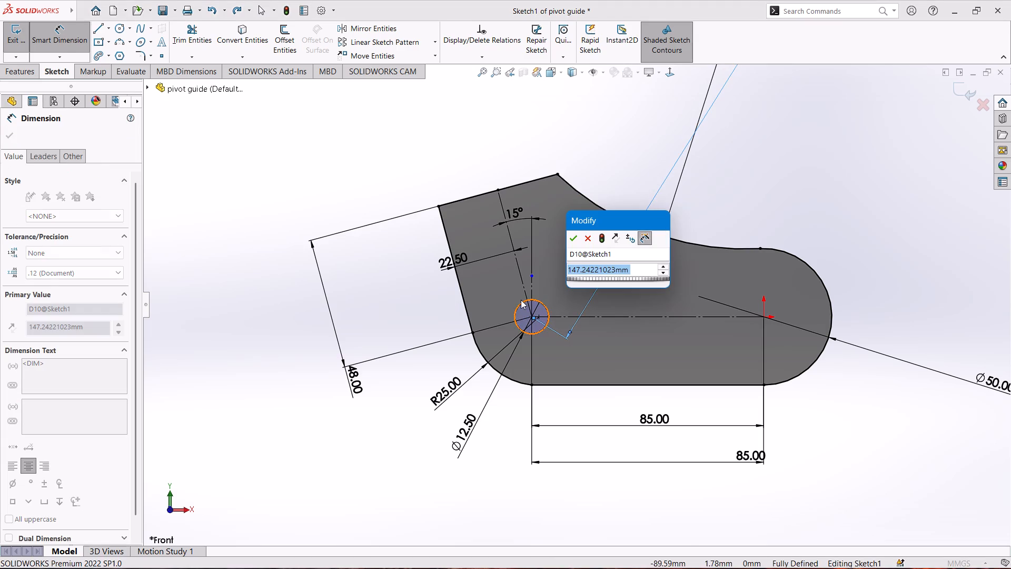
left_click(571, 239)
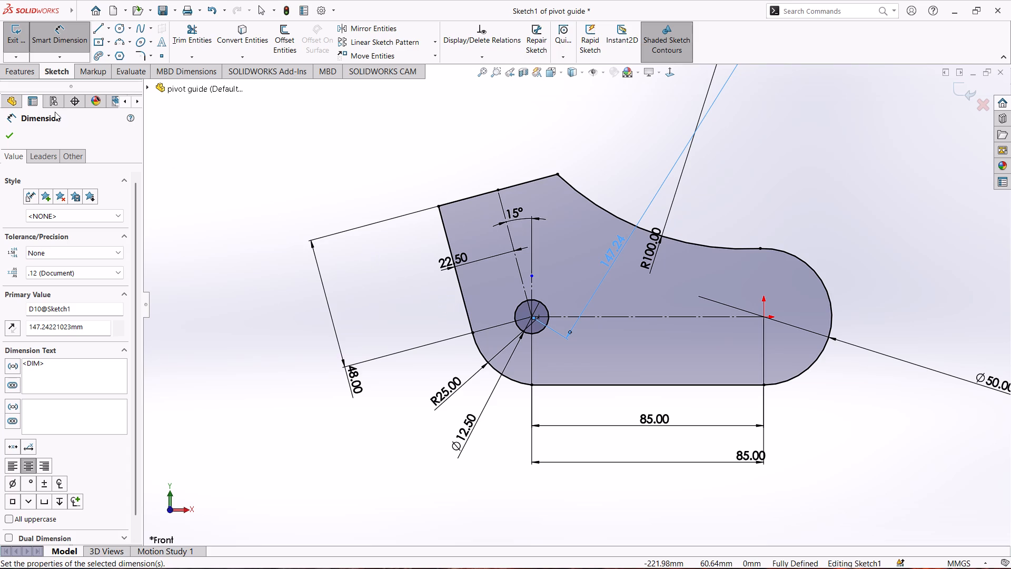
Exit the profile sketch and rebuild the part.
left_click(17, 46)
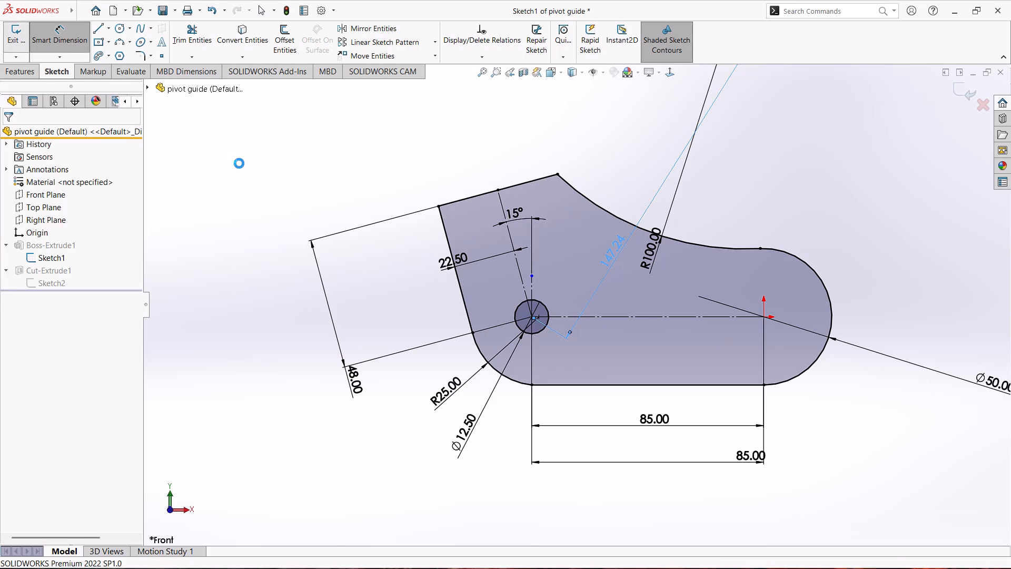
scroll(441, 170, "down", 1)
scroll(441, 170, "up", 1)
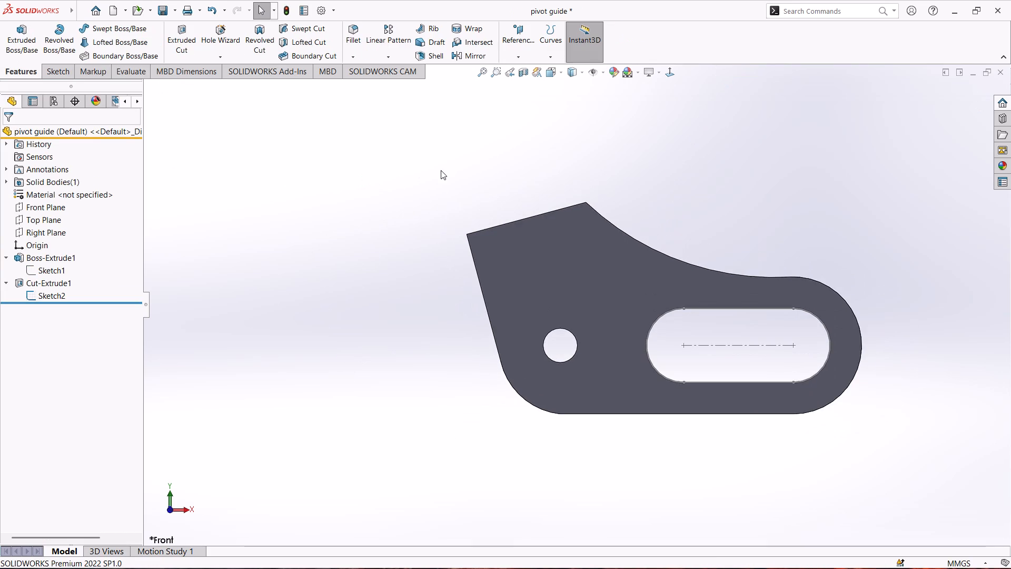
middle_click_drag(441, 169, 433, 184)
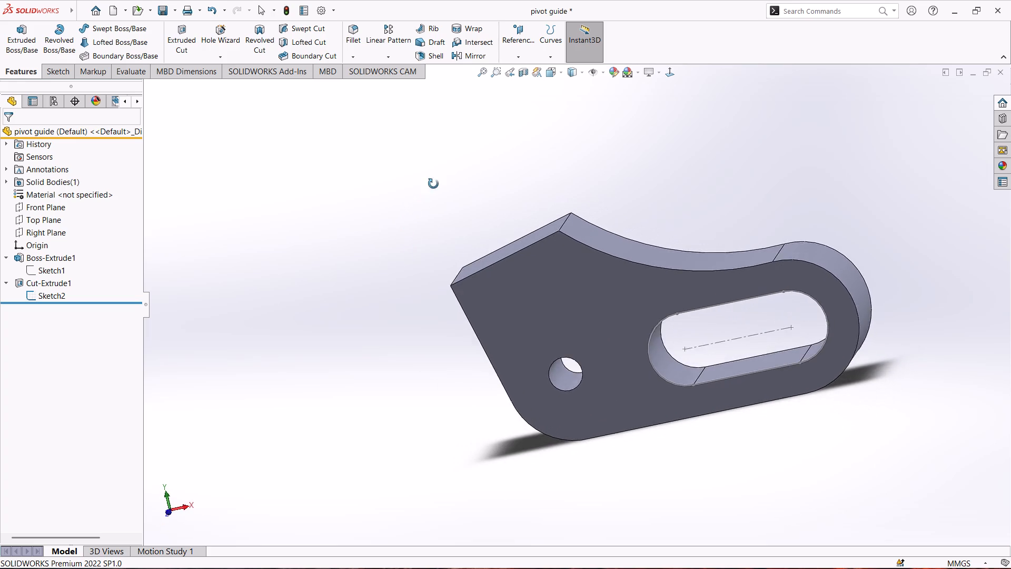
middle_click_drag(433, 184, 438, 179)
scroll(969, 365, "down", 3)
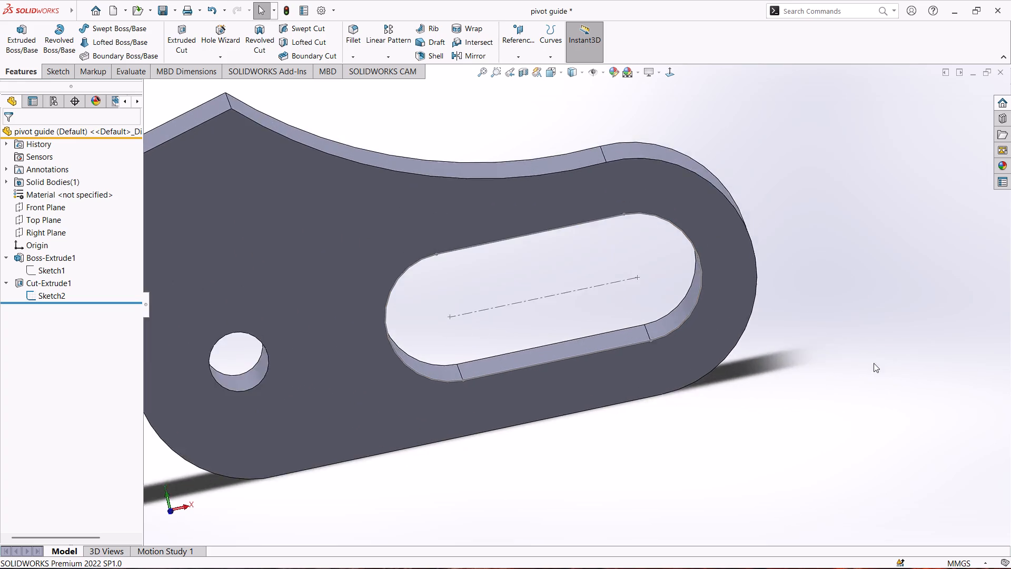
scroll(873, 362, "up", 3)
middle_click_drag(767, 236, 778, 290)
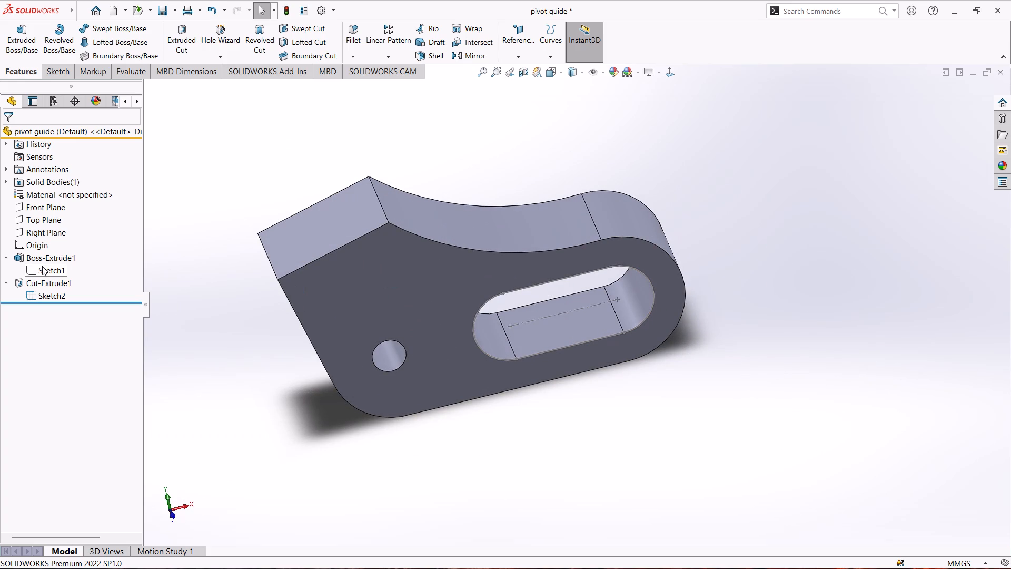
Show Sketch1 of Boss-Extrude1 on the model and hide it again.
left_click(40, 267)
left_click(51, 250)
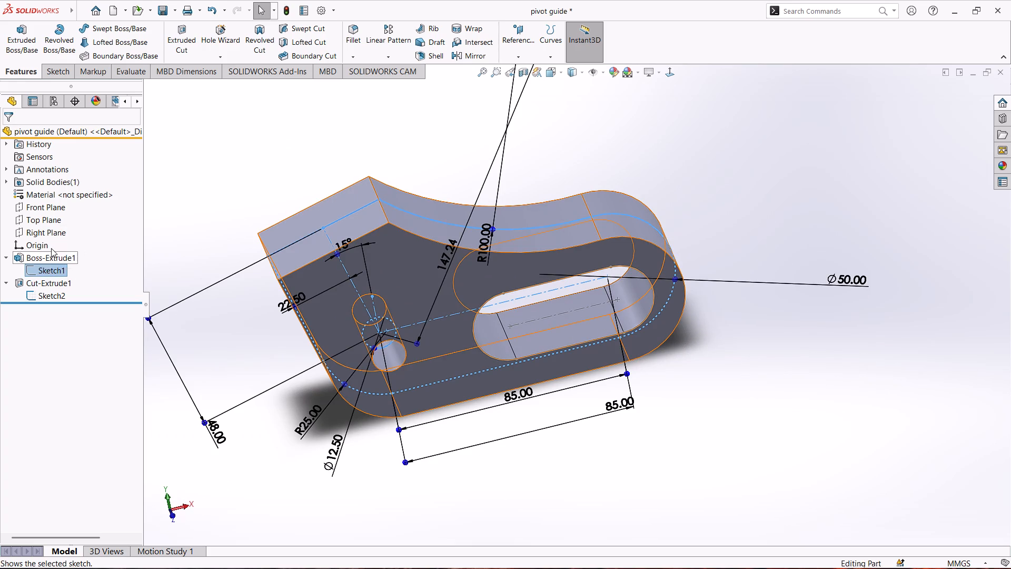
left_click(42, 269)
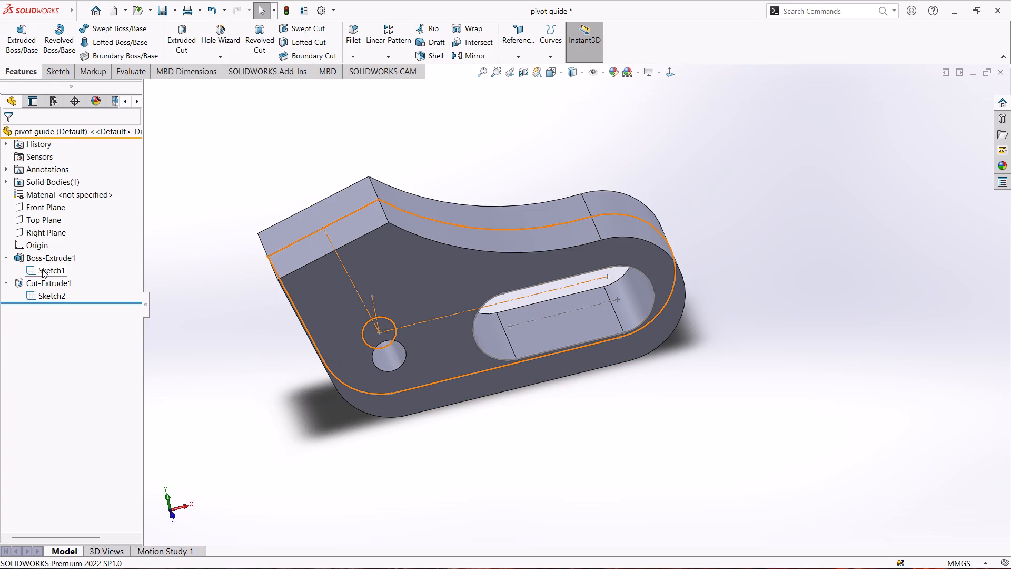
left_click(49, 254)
Hide Sketch2, the slot sketch of Cut-Extrude1.
left_click(41, 297)
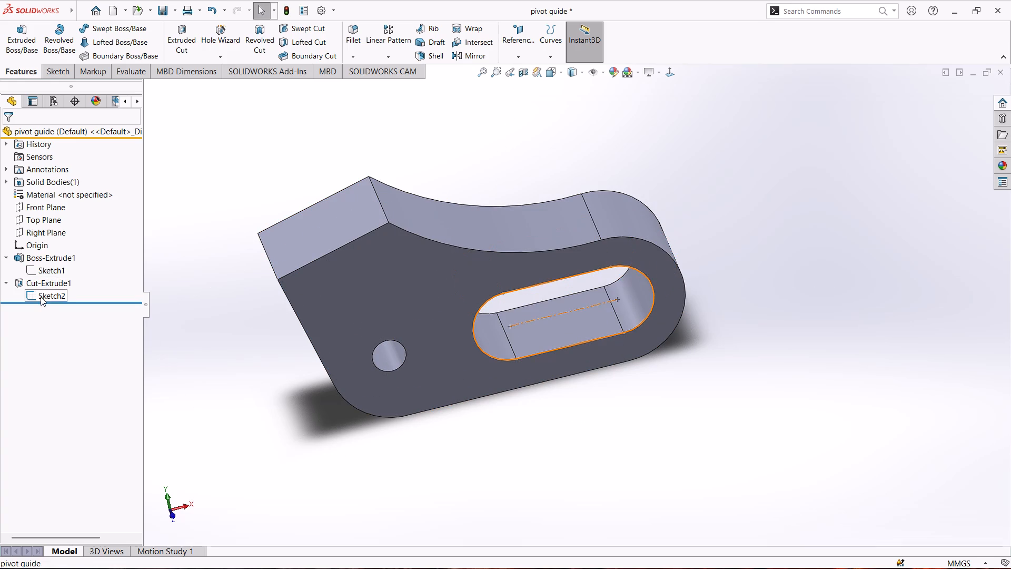
left_click(49, 281)
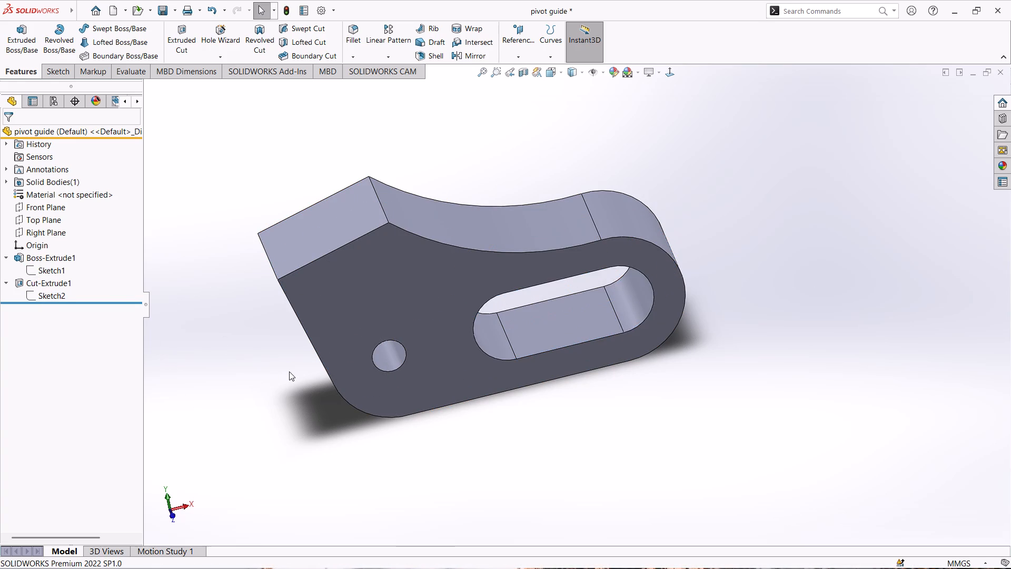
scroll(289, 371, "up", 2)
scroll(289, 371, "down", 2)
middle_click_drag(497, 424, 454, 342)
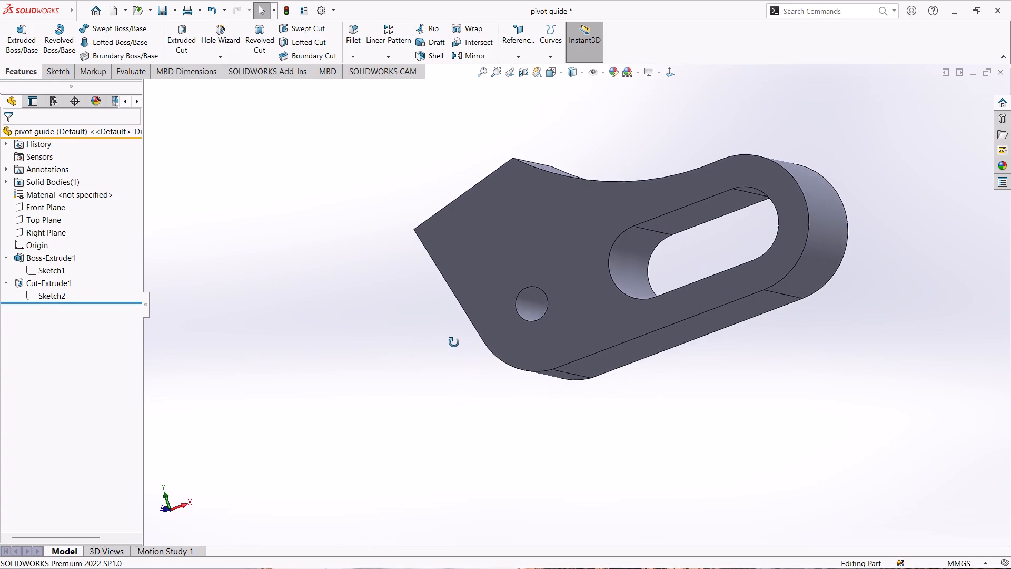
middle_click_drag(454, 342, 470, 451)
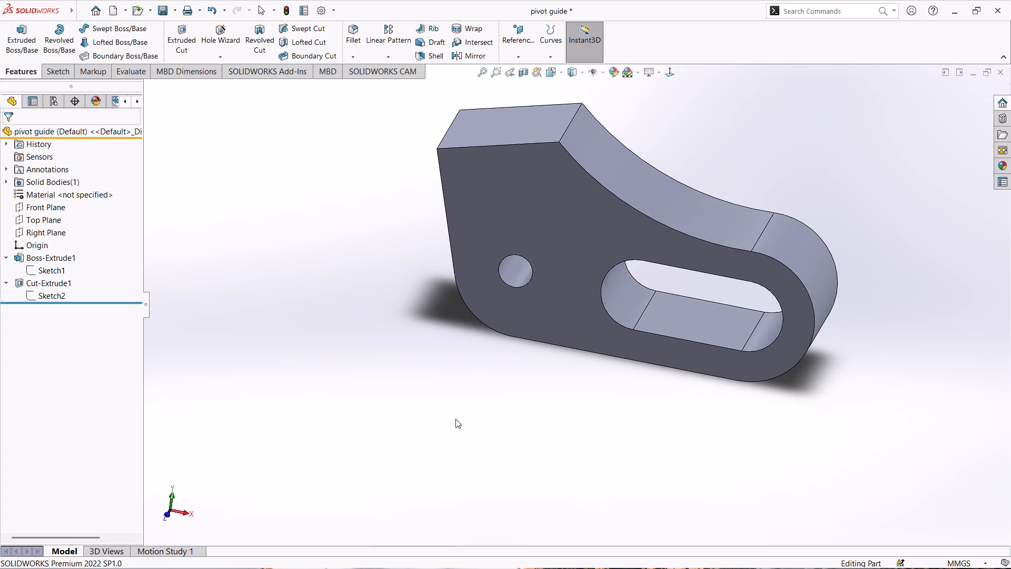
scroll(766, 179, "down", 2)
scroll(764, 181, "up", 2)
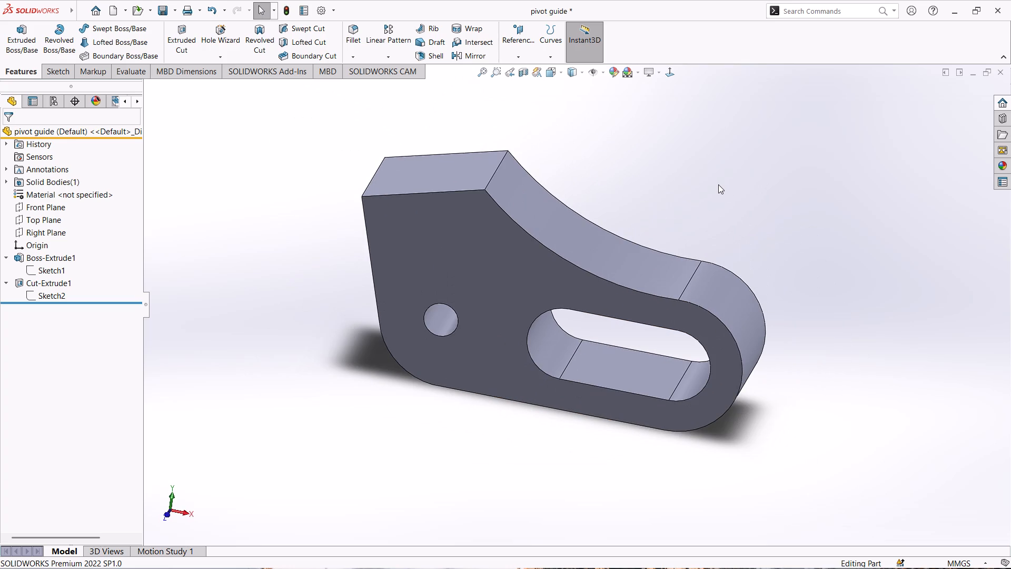
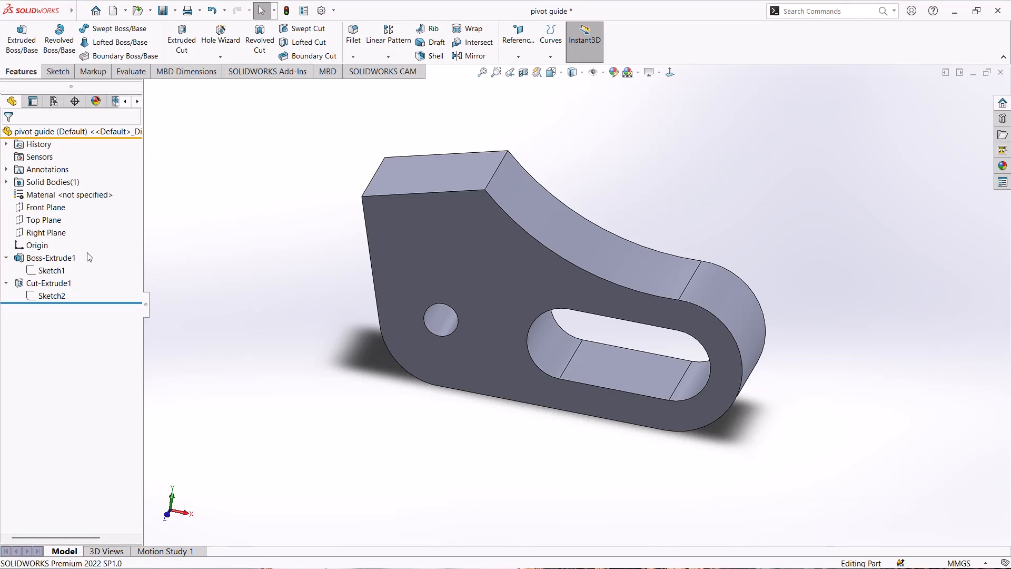
Start a sketch on the Front Plane and convert the outer outline of the part's front face into it.
left_click(41, 202)
middle_click_drag(241, 243, 239, 281)
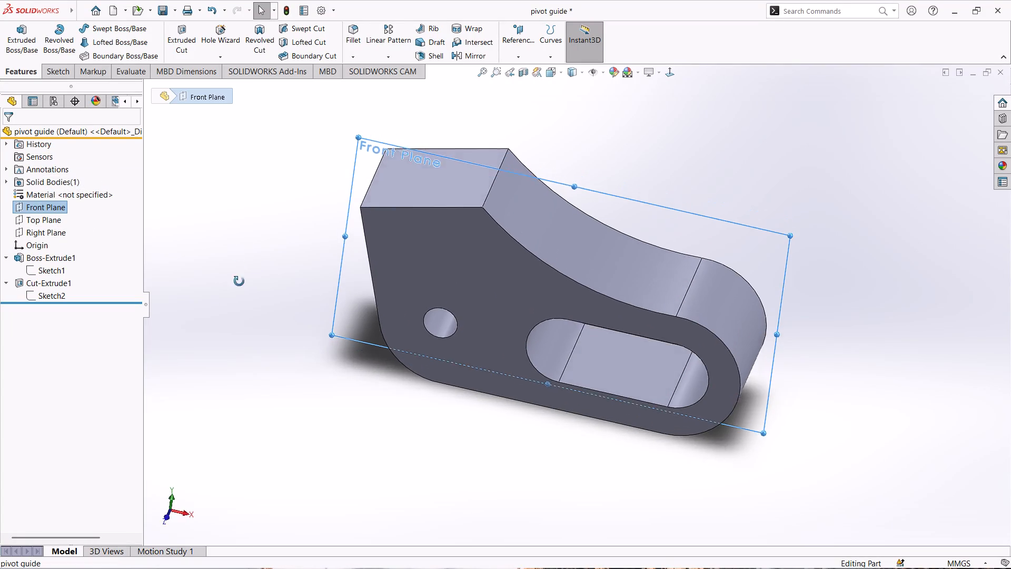
middle_click_drag(239, 281, 268, 254)
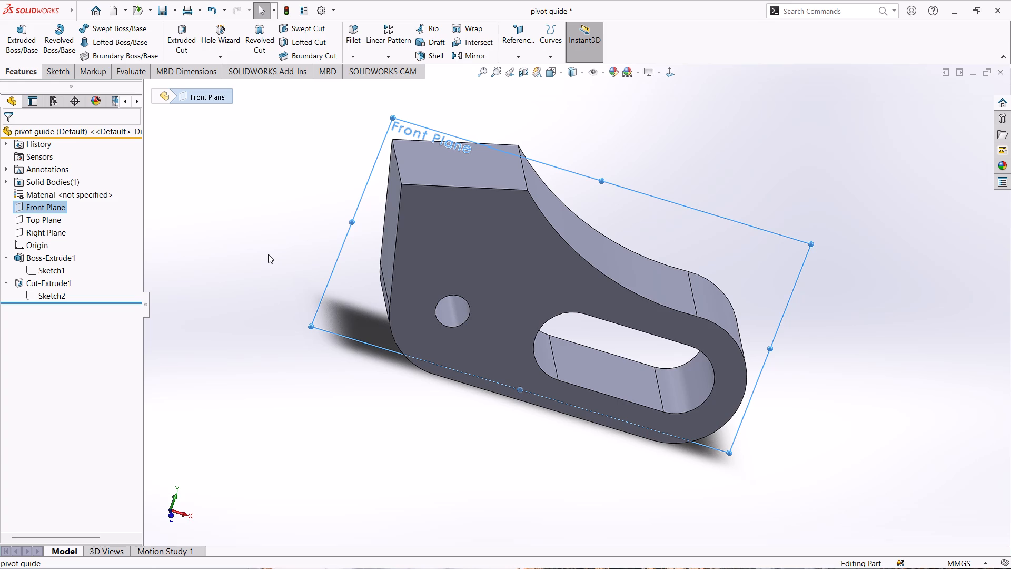
right_click_drag(216, 365, 204, 390)
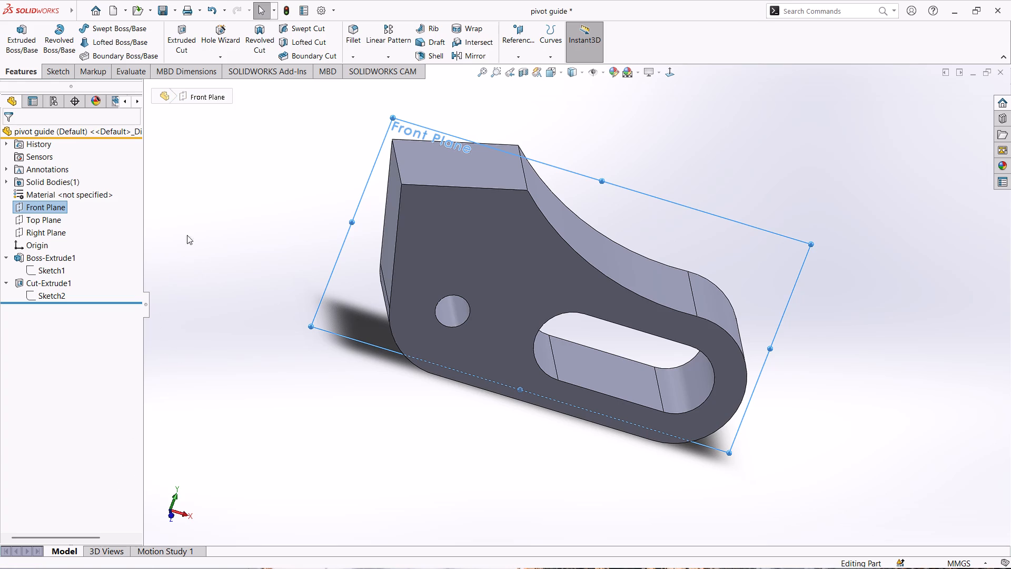
right_click(37, 206)
left_click(47, 192)
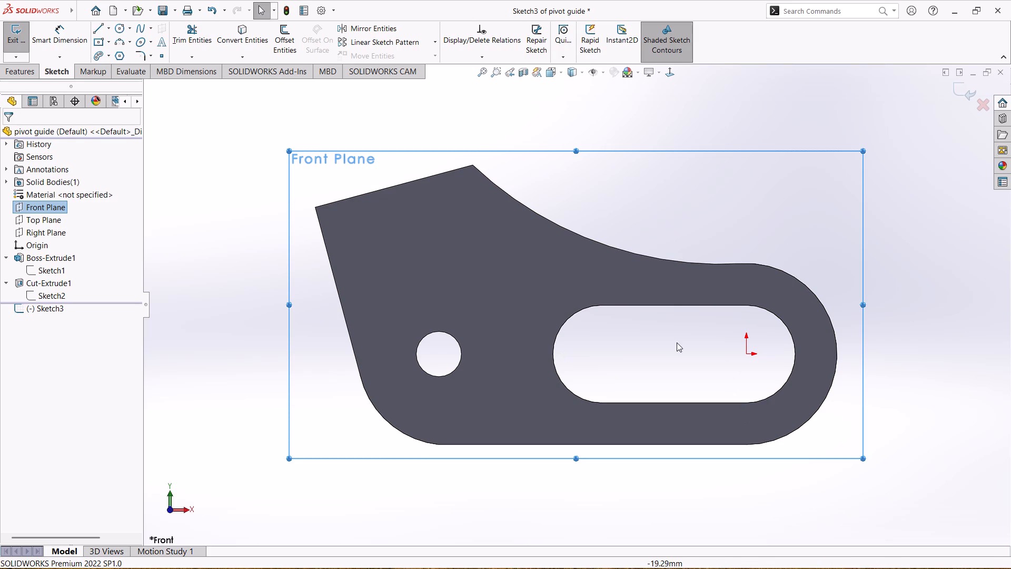
left_click(251, 33)
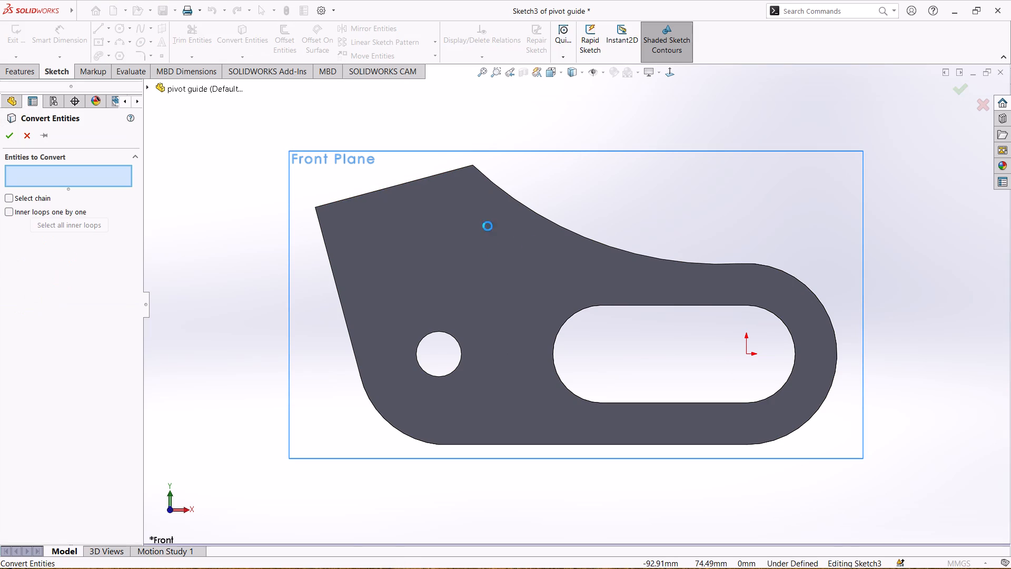
left_click(569, 229)
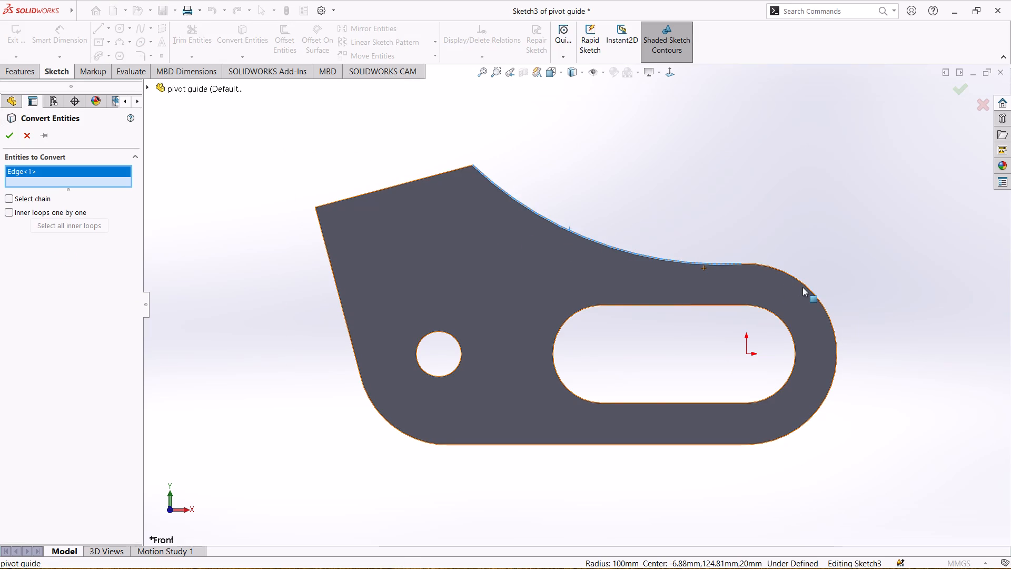
left_click(809, 288)
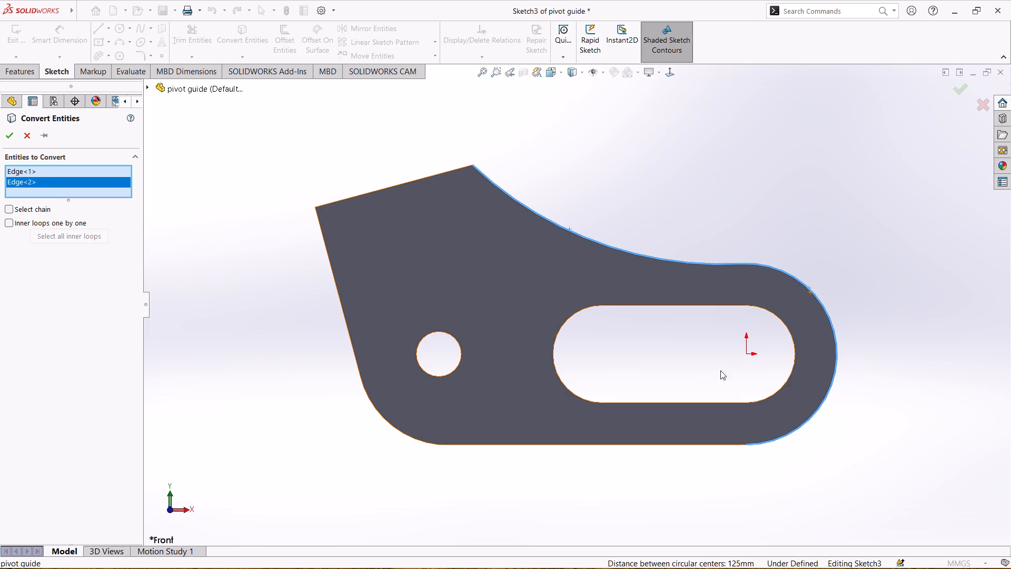
left_click(652, 443)
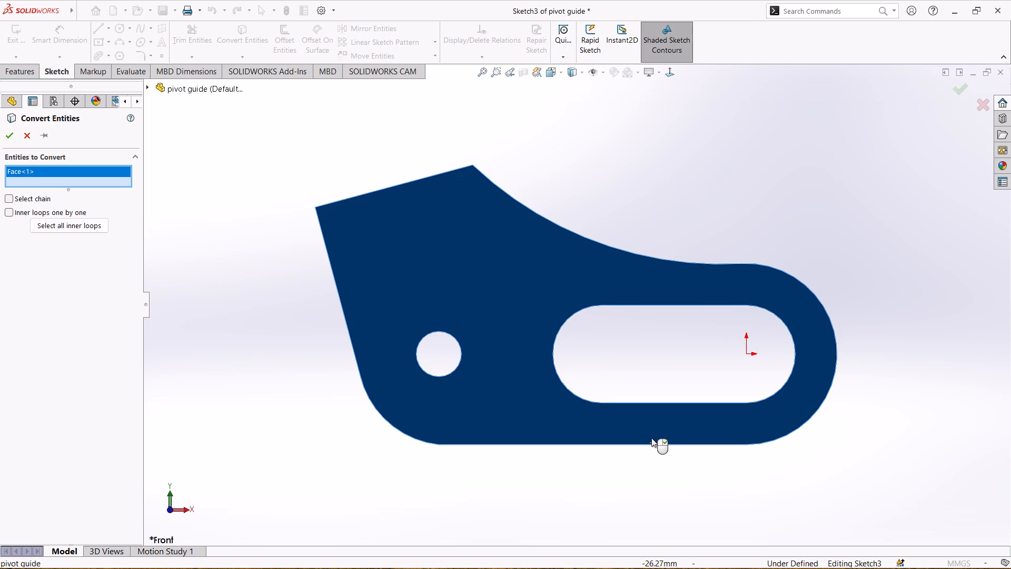
left_click(7, 139)
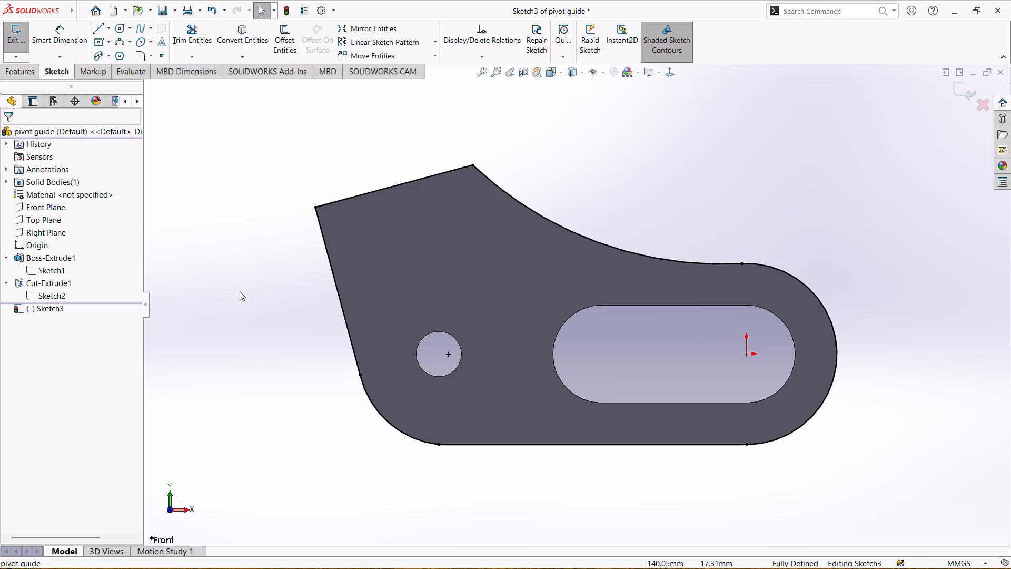
Sketch a vertical line about 65.5 mm long from the R100 arc to the bottom edge, between the hole and the slot.
right_click_drag(240, 291, 185, 288)
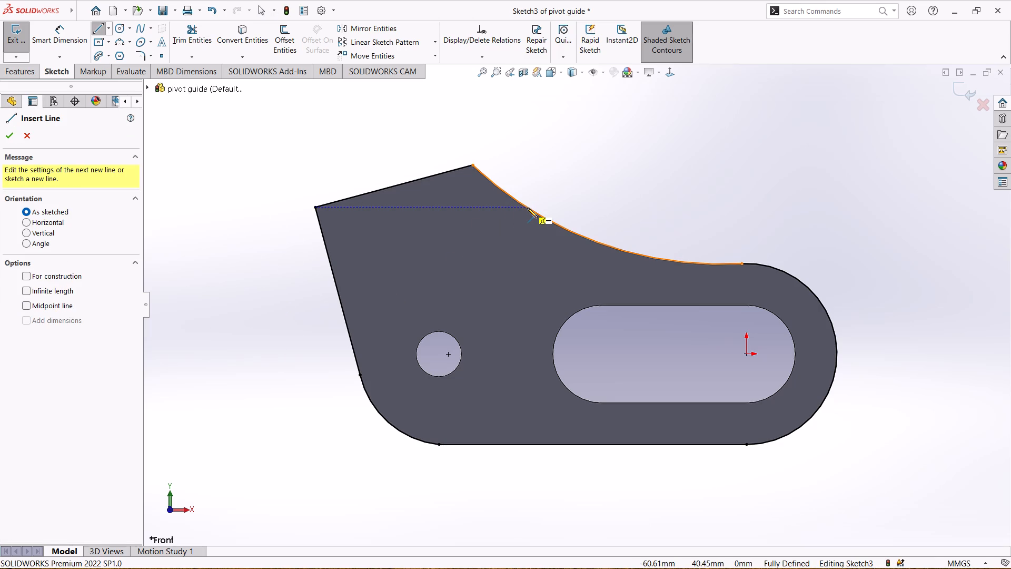
left_click(525, 445)
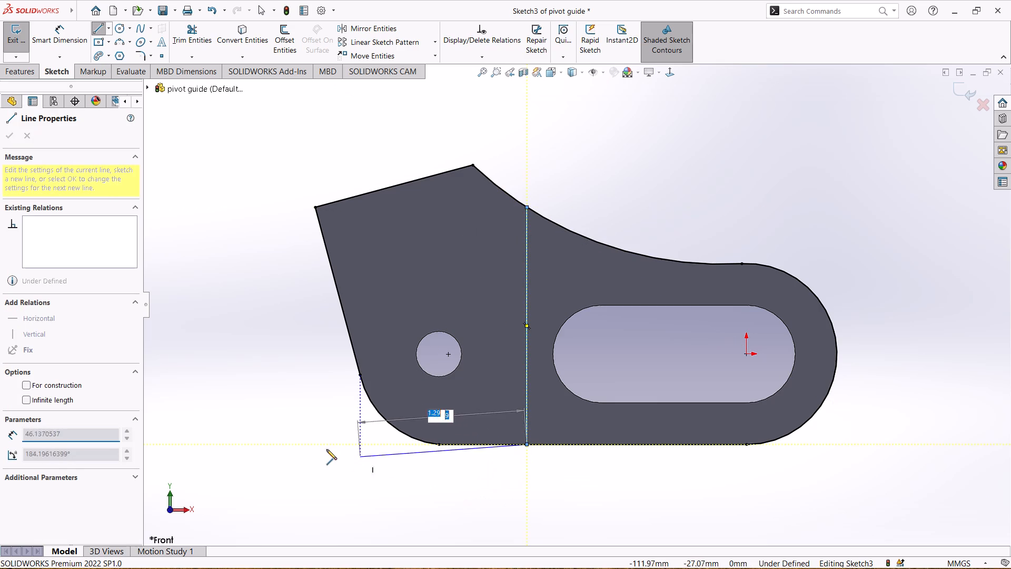
Dimension the vertical line 65 mm from the origin.
right_click_drag(320, 438, 304, 344)
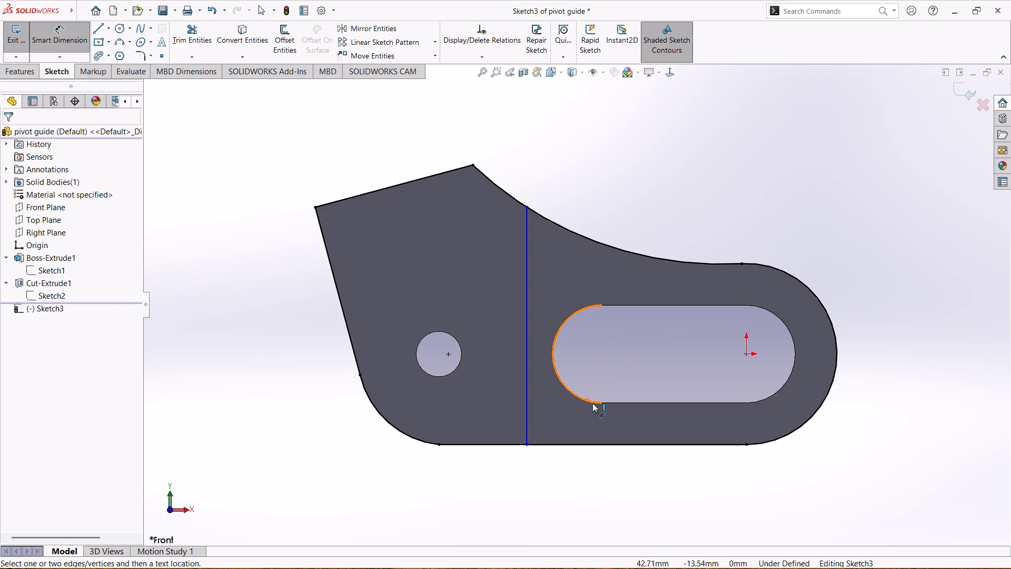
left_click(746, 354)
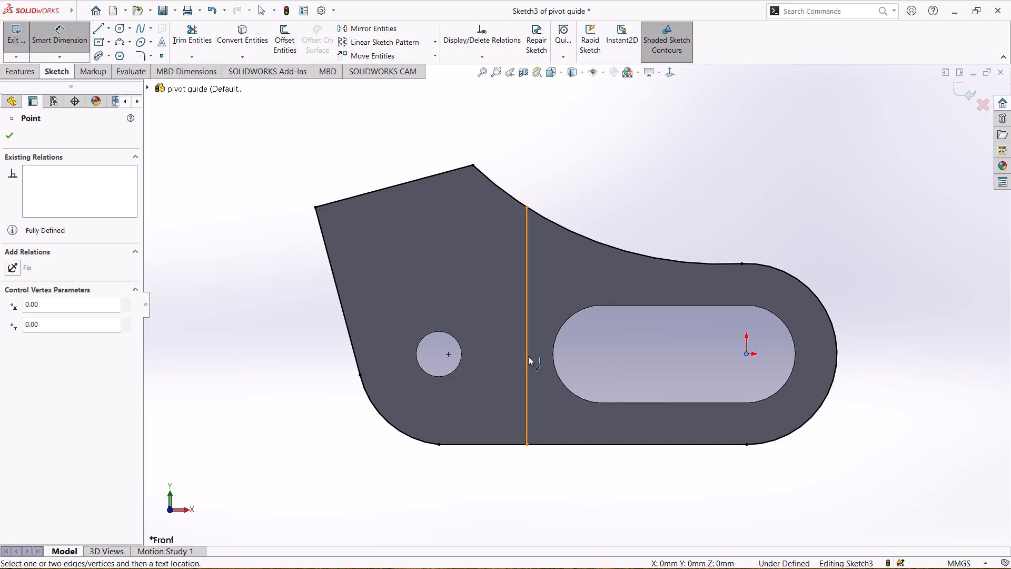
left_click(526, 357)
left_click(608, 182)
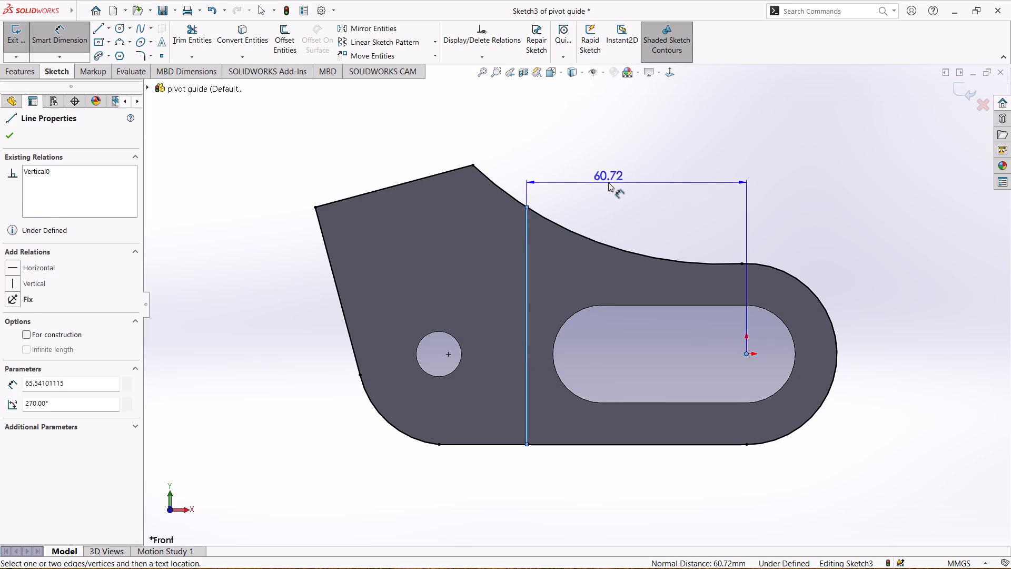
type("65")
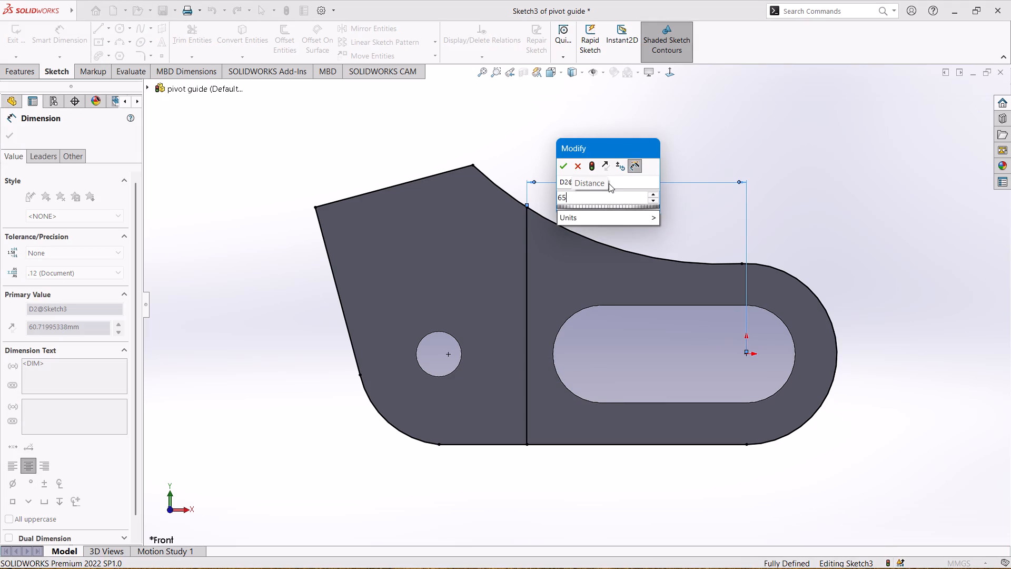
key("Return")
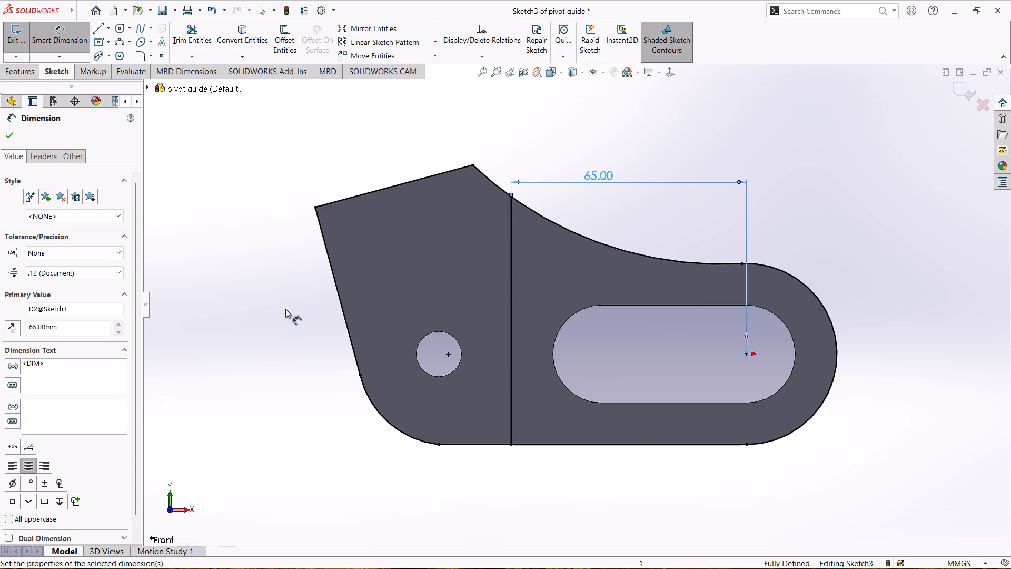
Trim away the converted outline on the hole side of the vertical line, keeping the slot-side profile, and exit the sketch.
key("t")
left_click_drag(307, 335, 325, 316)
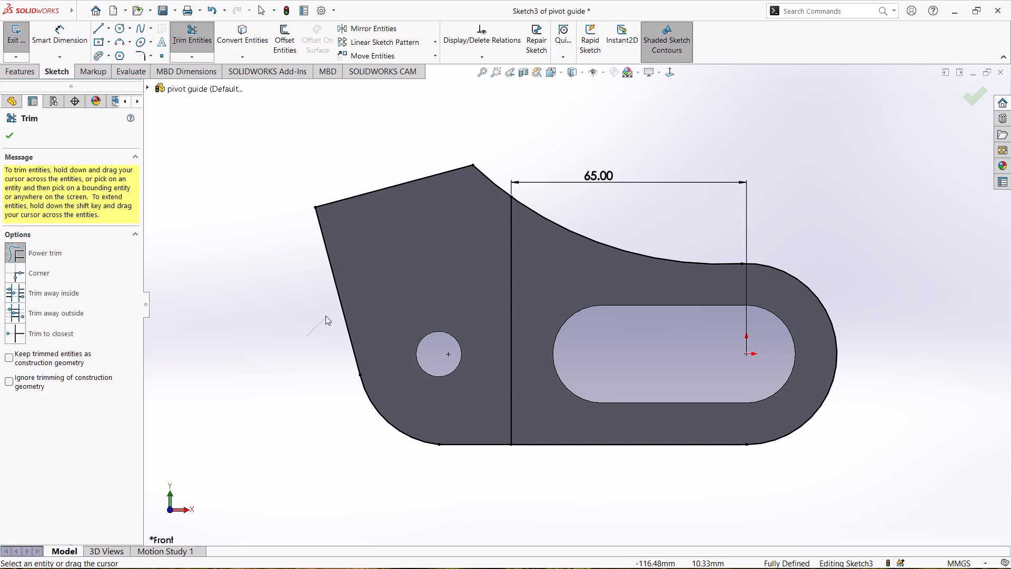
left_click_drag(325, 316, 404, 154)
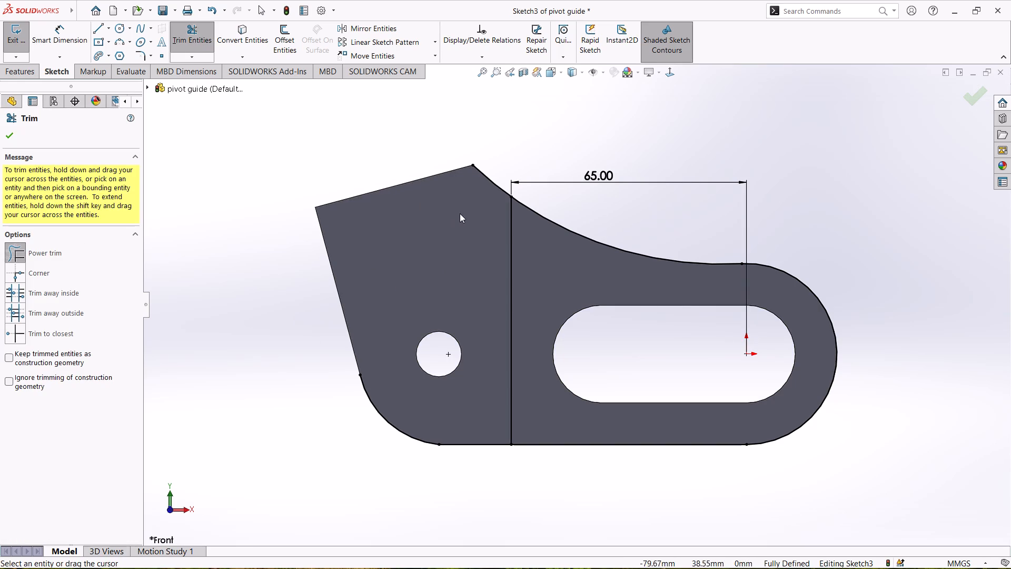
left_click_drag(463, 211, 503, 150)
left_click_drag(467, 418, 485, 474)
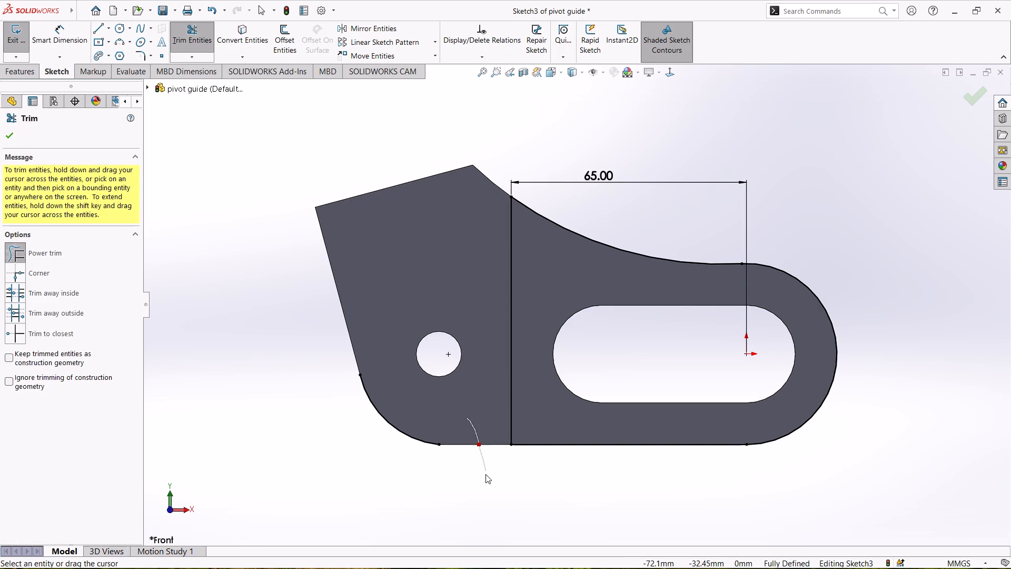
left_click_drag(485, 474, 484, 476)
left_click_drag(395, 475, 408, 399)
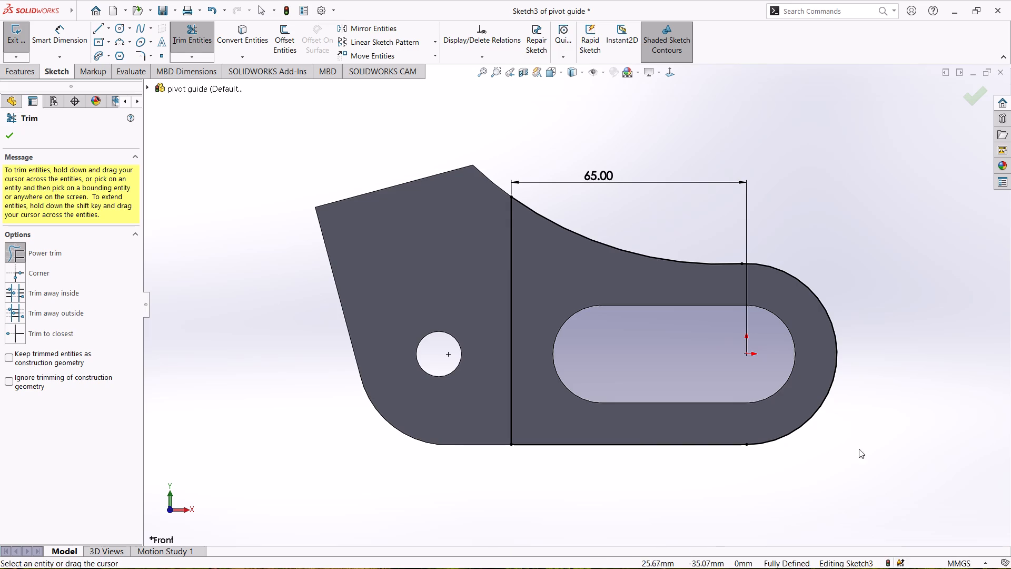
left_click_drag(568, 291, 569, 296)
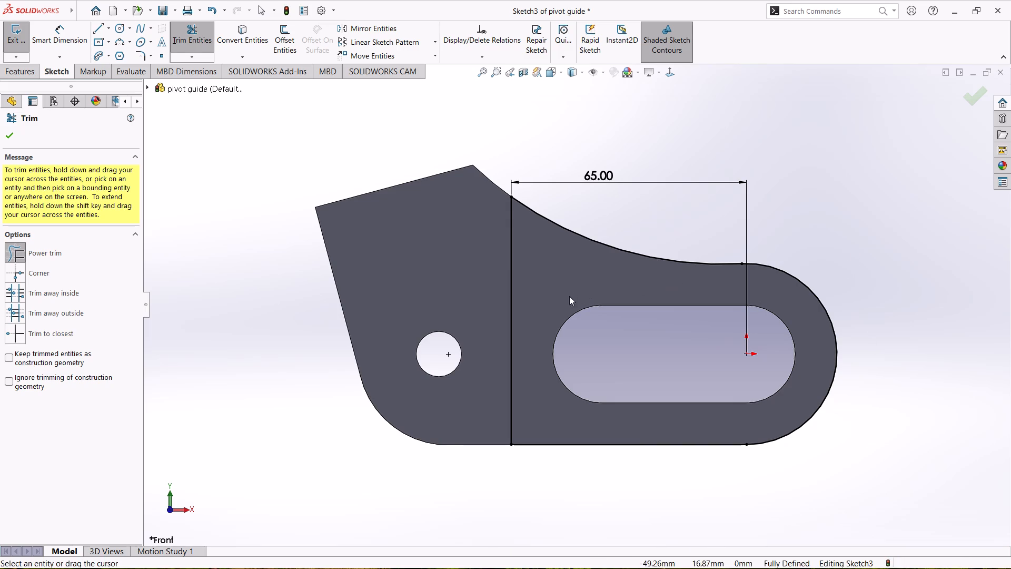
left_click_drag(569, 296, 656, 292)
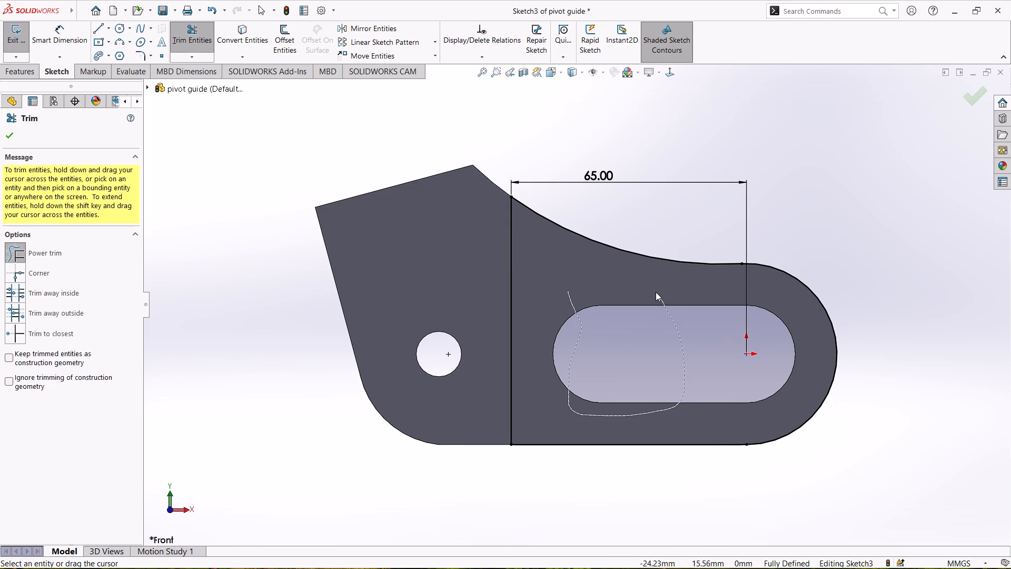
left_click_drag(656, 292, 655, 290)
left_click_drag(789, 312, 736, 395)
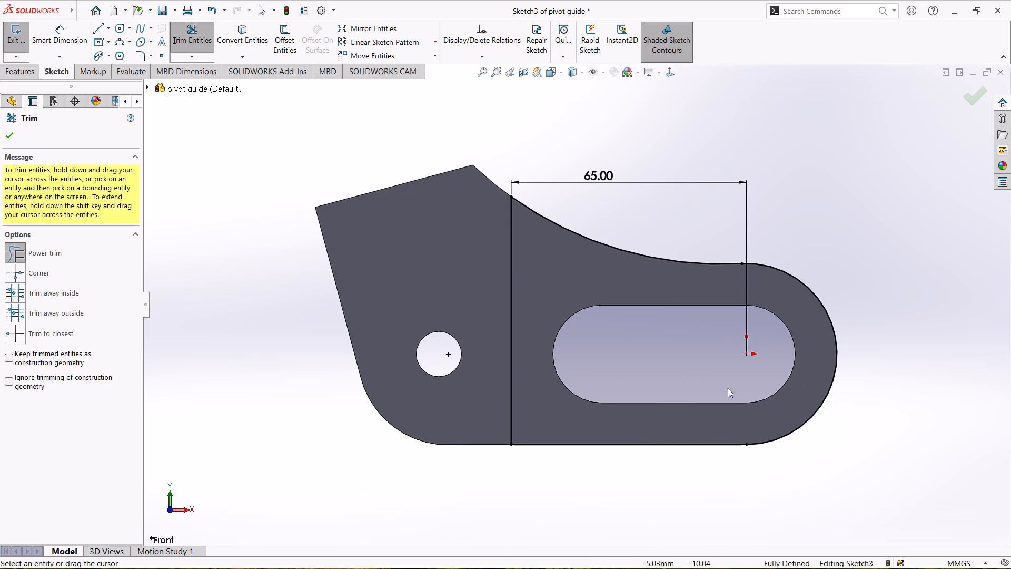
middle_click_drag(830, 220, 828, 237)
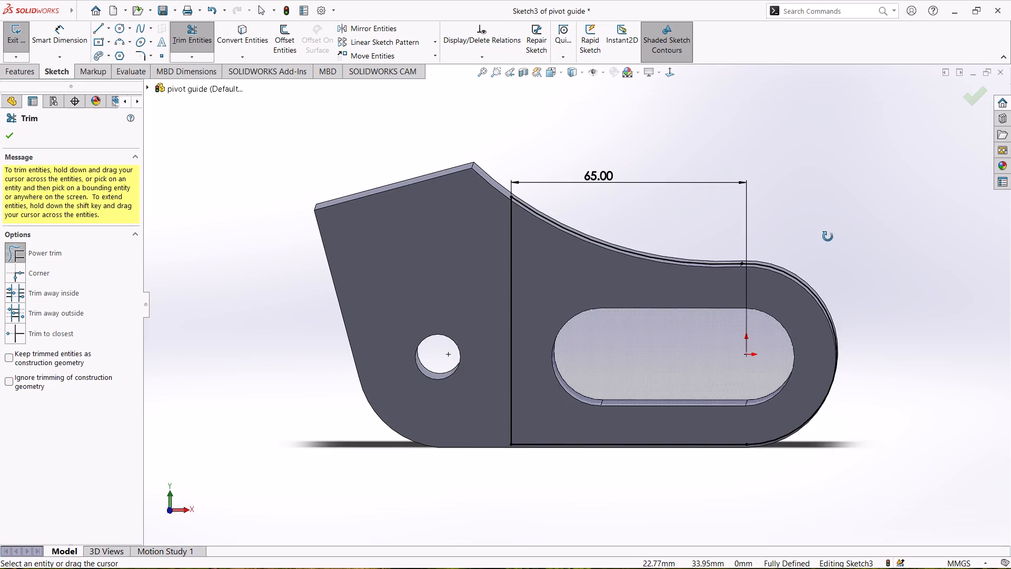
middle_click_drag(828, 237, 822, 255)
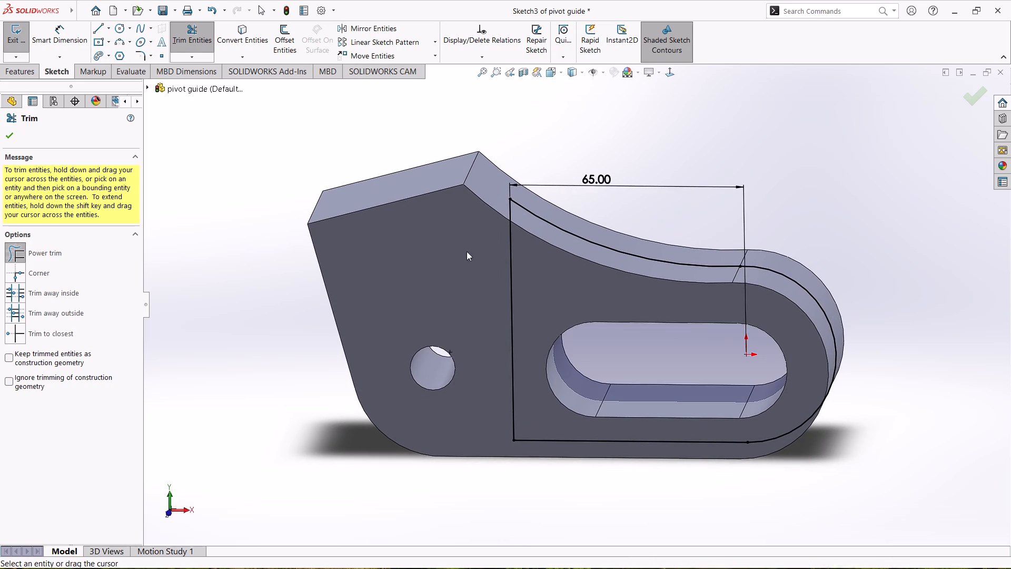
left_click(11, 138)
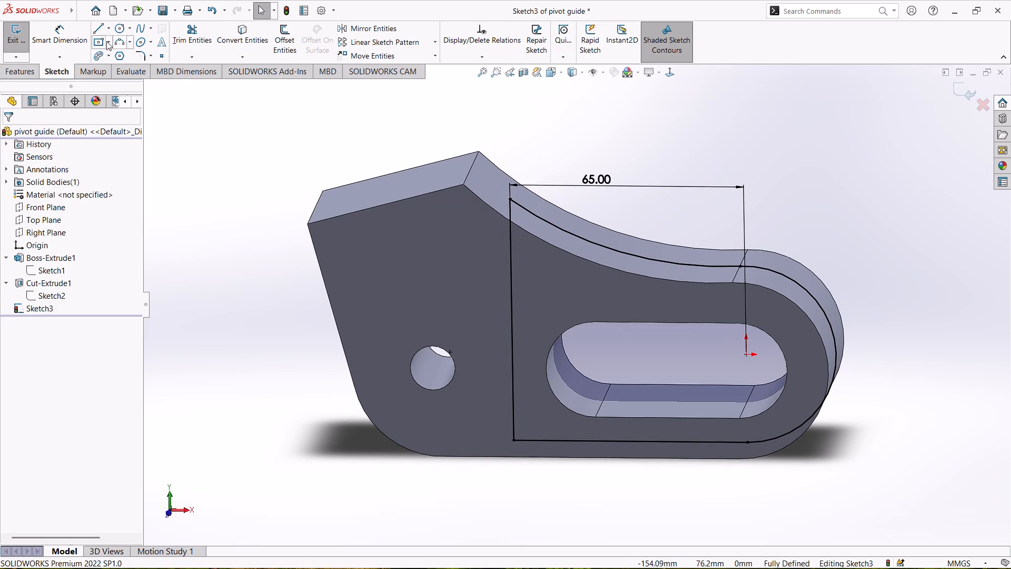
left_click(9, 34)
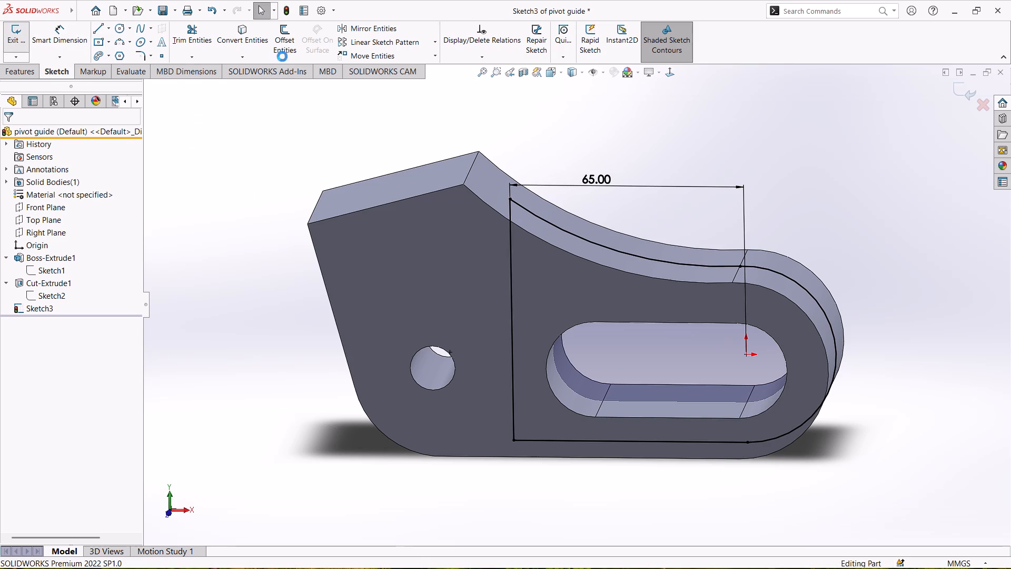
Cut-extrude the slot-side profile with a Mid Plane end condition and a depth of 16 mm.
left_click(181, 39)
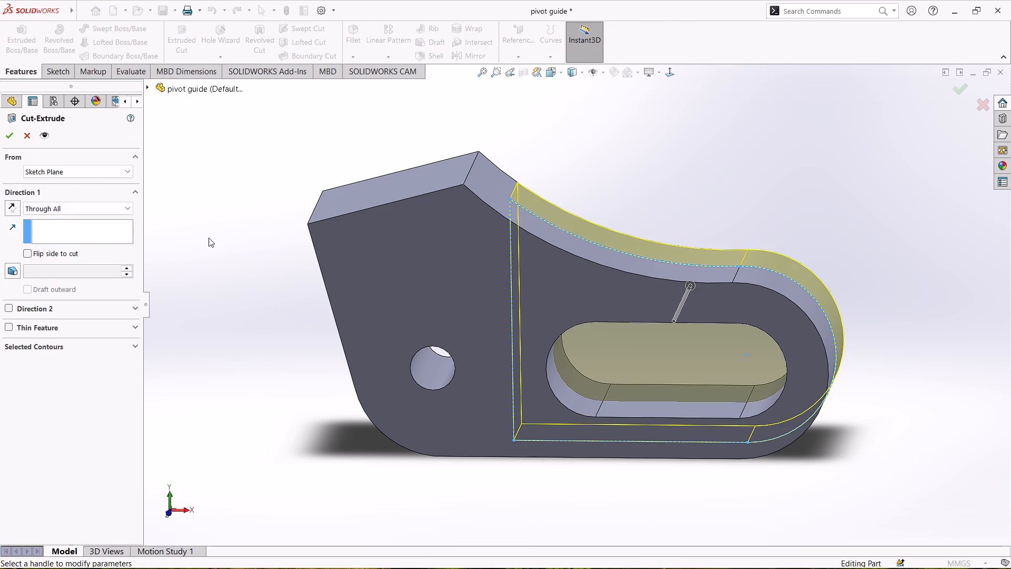
left_click(72, 211)
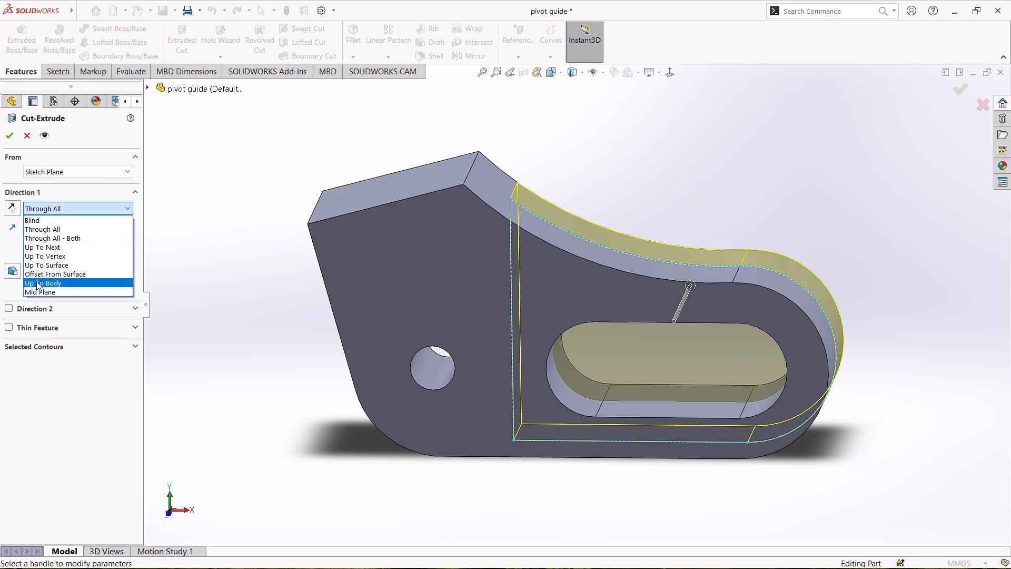
left_click(36, 286)
left_click(58, 205)
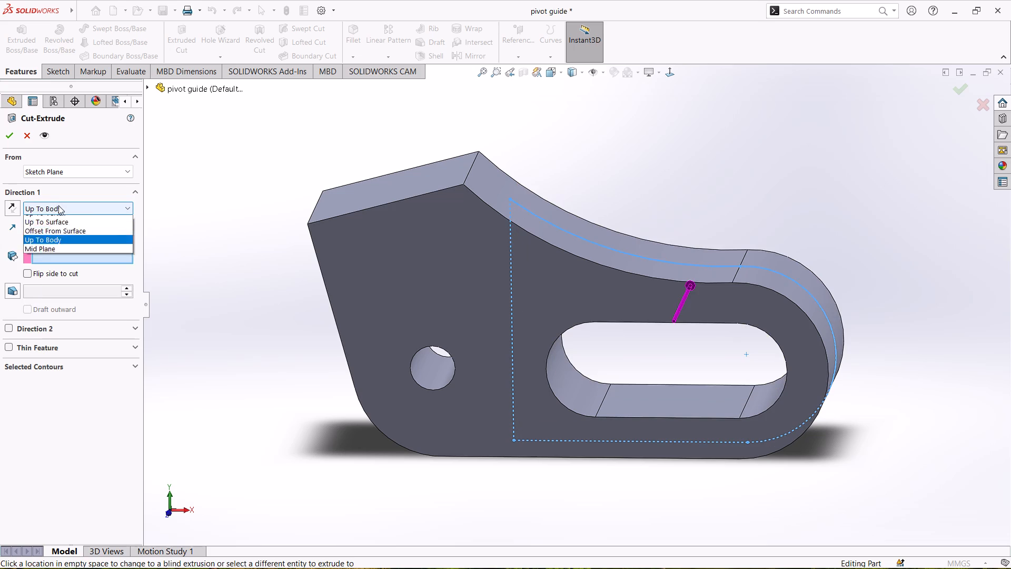
left_click(39, 292)
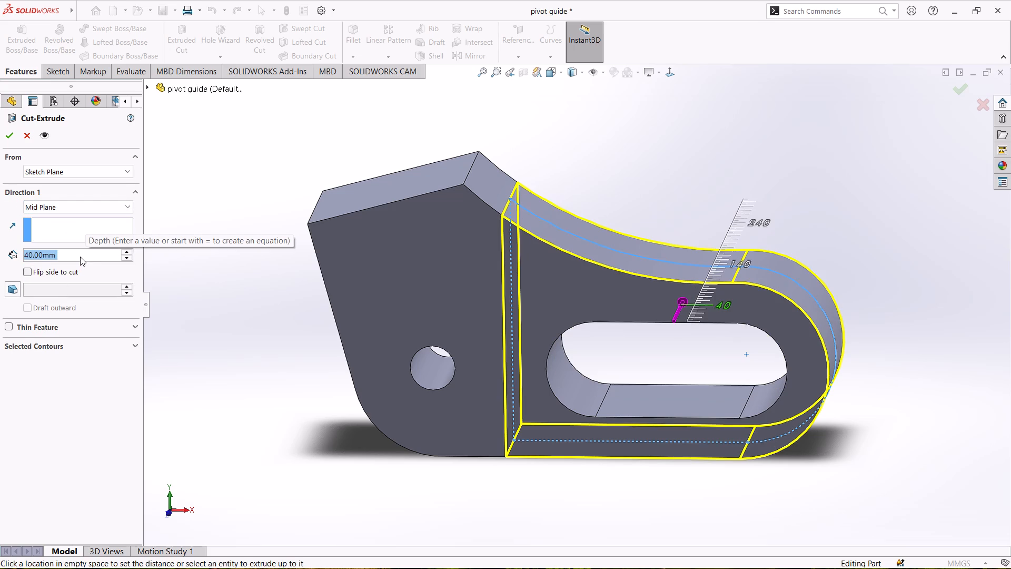
type("16")
key("Return")
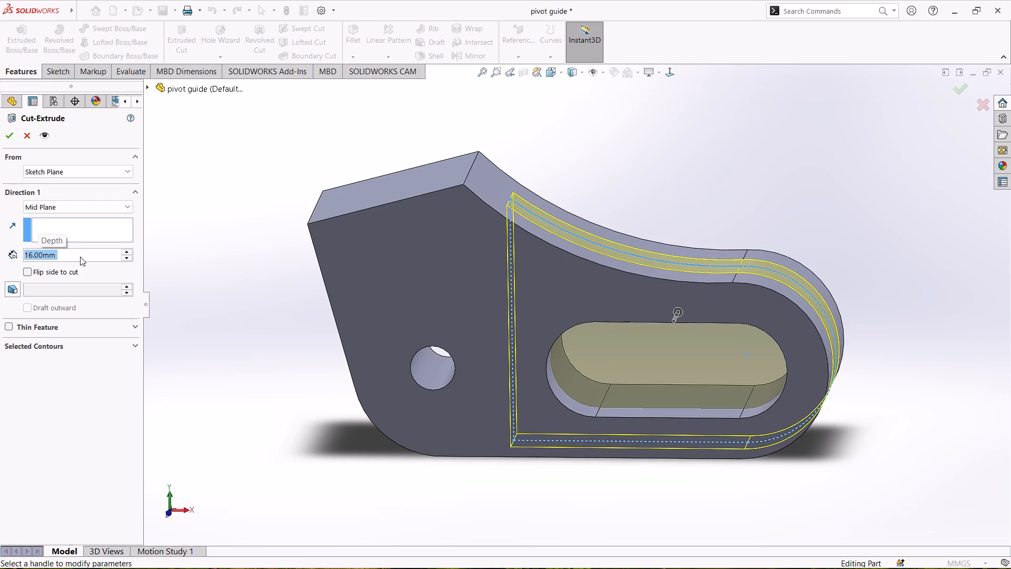
middle_click_drag(630, 139, 608, 214)
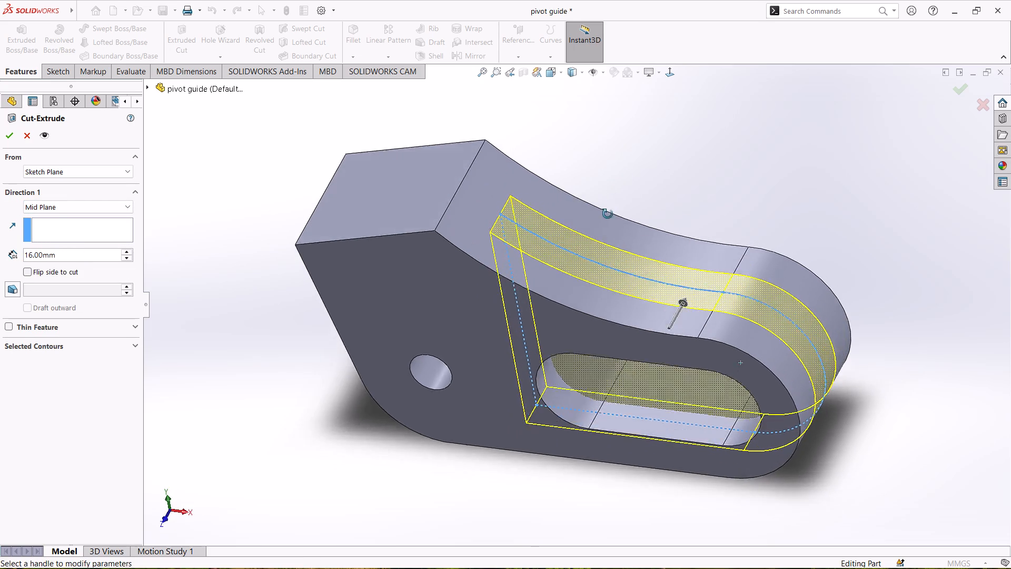
middle_click_drag(608, 214, 640, 251)
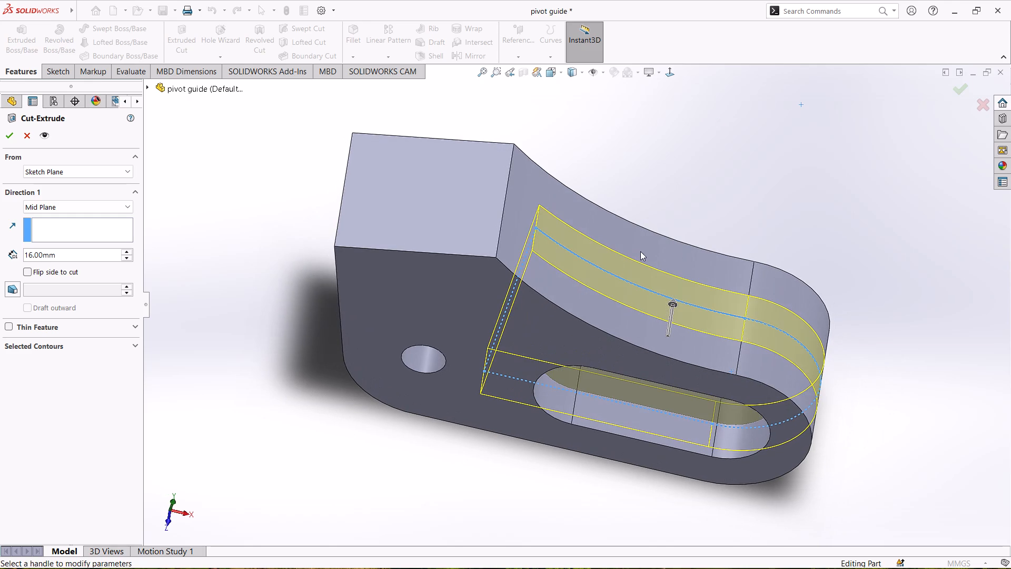
left_click(6, 135)
Examine the 16 mm fork cut through the slotted end from several sides.
middle_click_drag(238, 413, 227, 290)
left_click(226, 354)
scroll(604, 184, "down", 2)
scroll(606, 184, "up", 3)
scroll(681, 185, "up", 1)
middle_click_drag(681, 185, 662, 185)
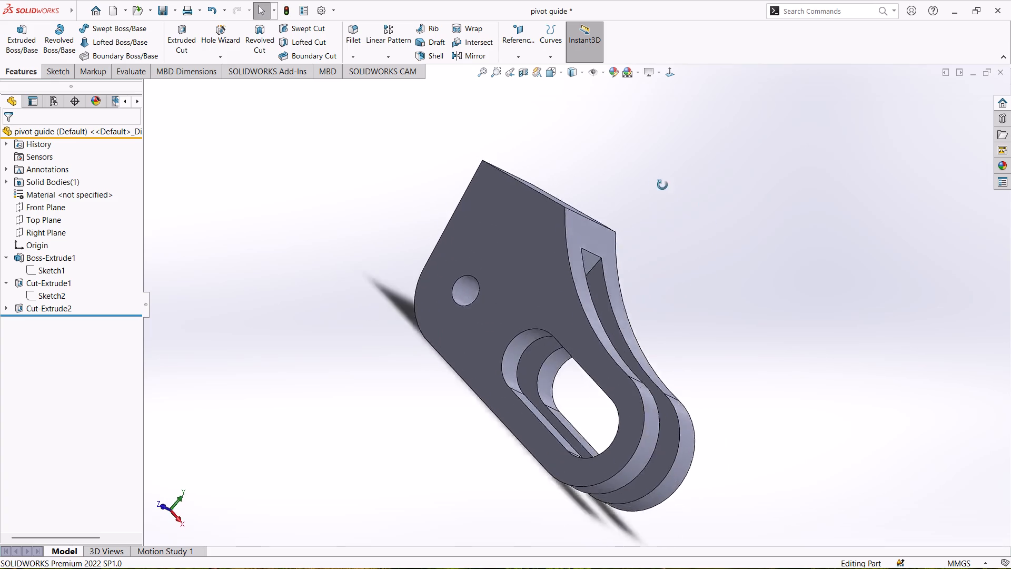
middle_click_drag(662, 185, 614, 199)
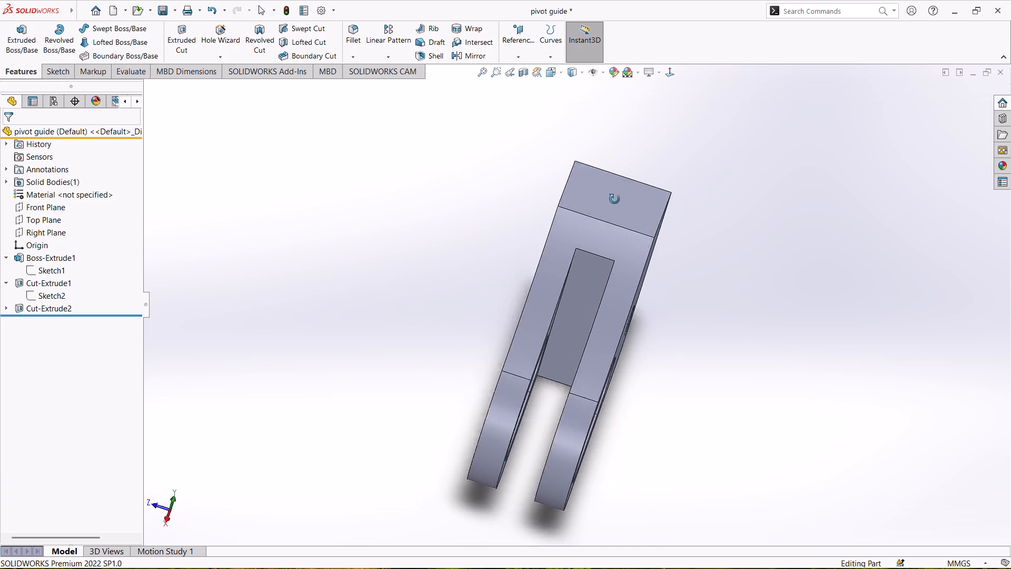
middle_click_drag(614, 199, 687, 336)
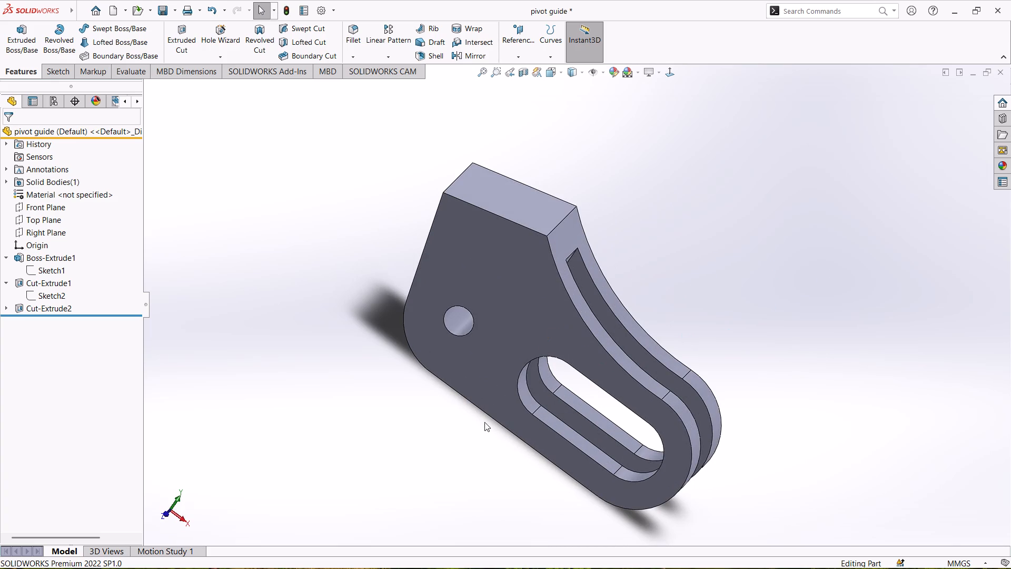
scroll(476, 429, "down", 2)
scroll(475, 423, "up", 3)
middle_click_drag(512, 445, 570, 447)
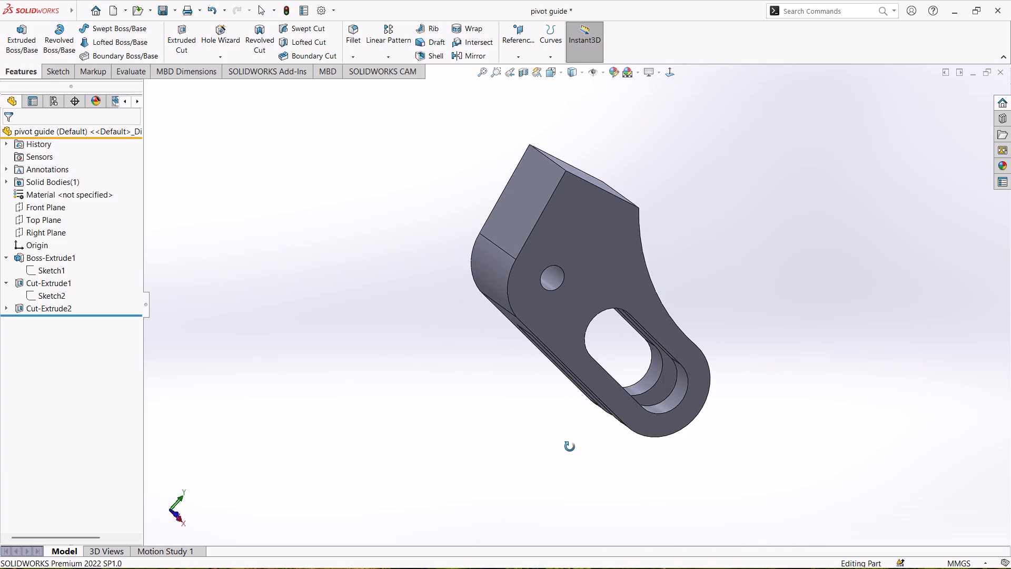
middle_click_drag(570, 447, 519, 447)
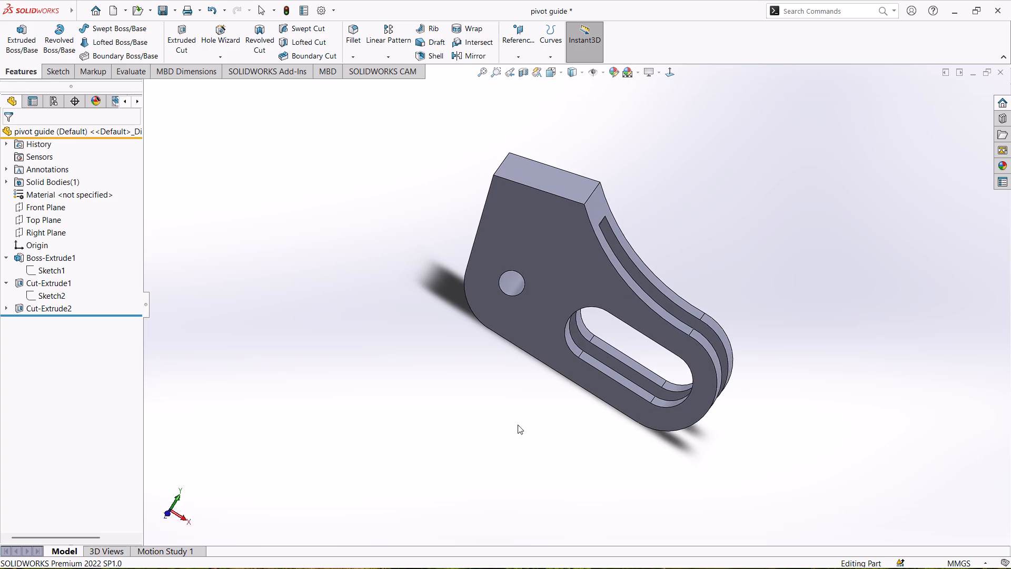
scroll(512, 230, "down", 2)
scroll(512, 230, "up", 2)
middle_click_drag(738, 176, 737, 63)
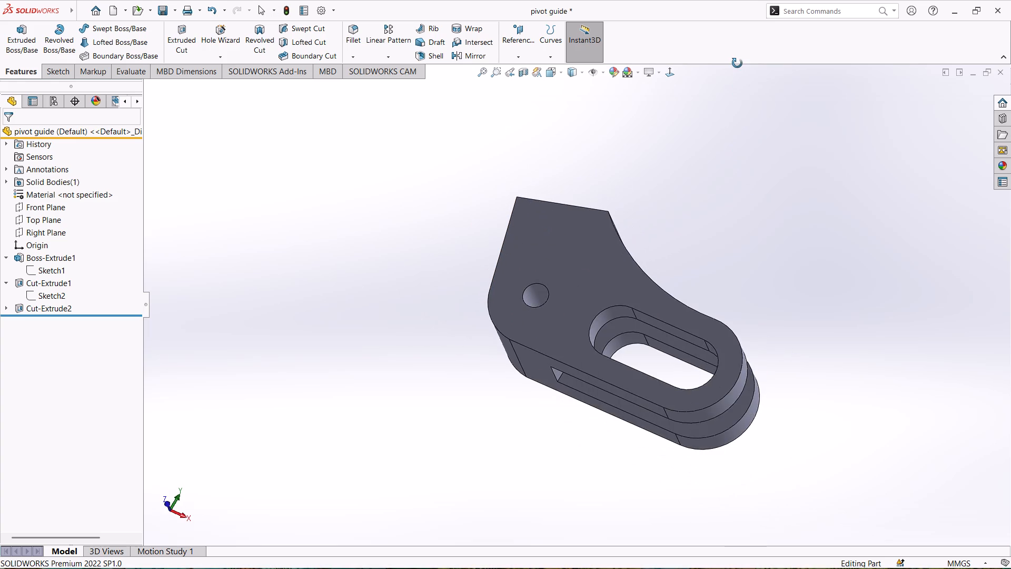
middle_click_drag(737, 63, 779, 181)
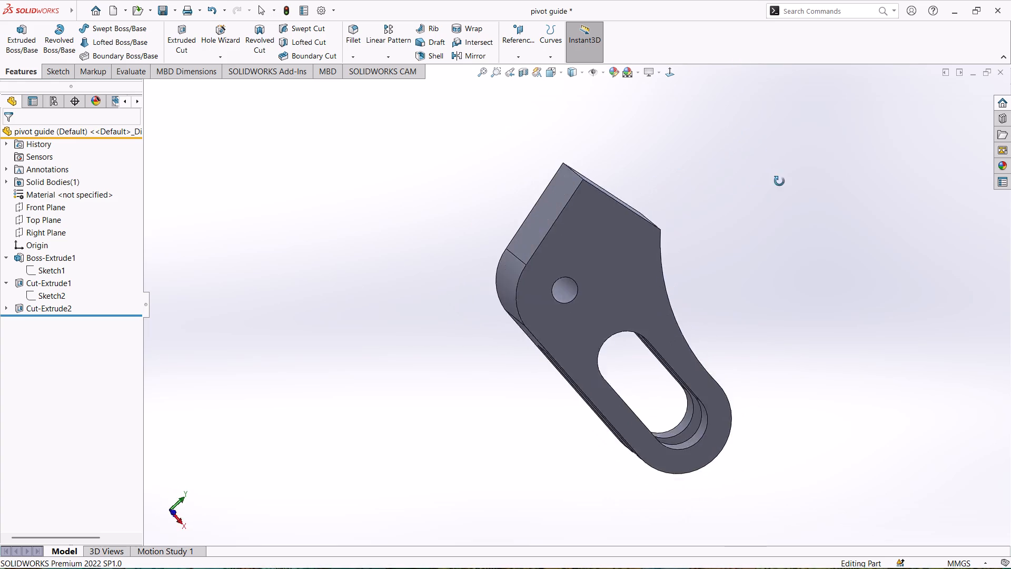
middle_click_drag(779, 181, 763, 272)
scroll(763, 272, "up", 1)
Save the part.
key("ctrl+s")
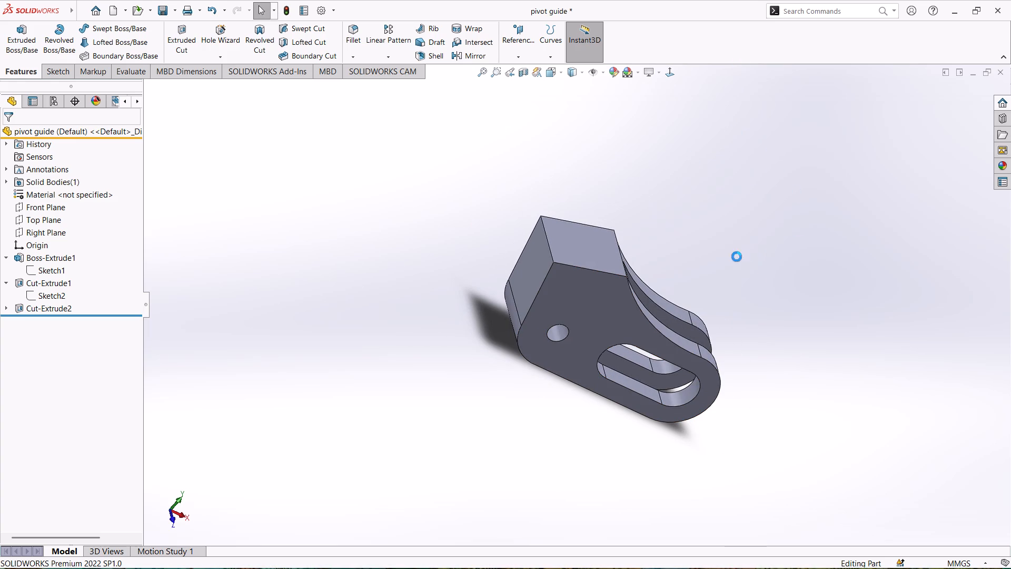
Start a new sketch on the Front Plane.
scroll(675, 238, "down", 2)
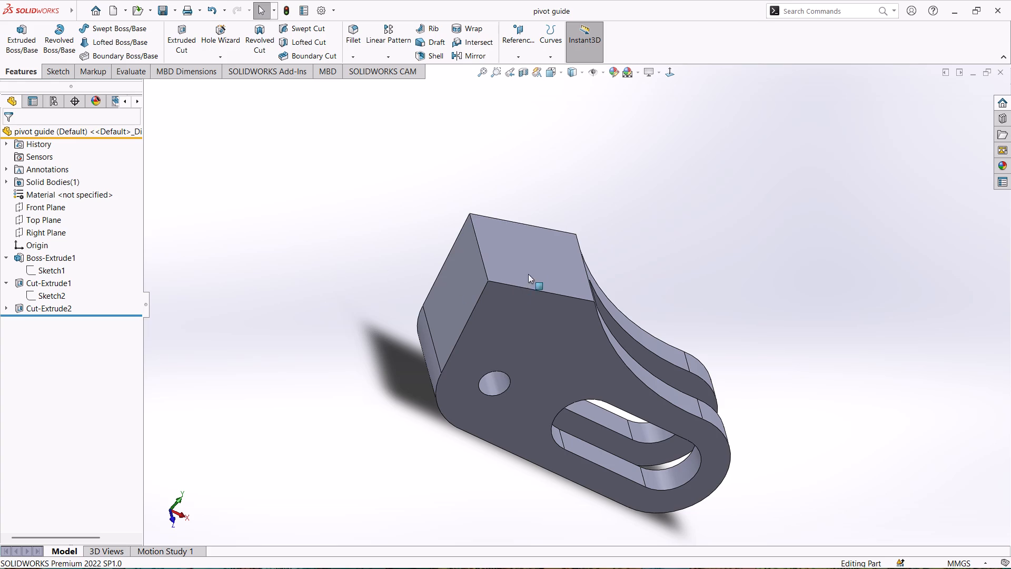
left_click(33, 210)
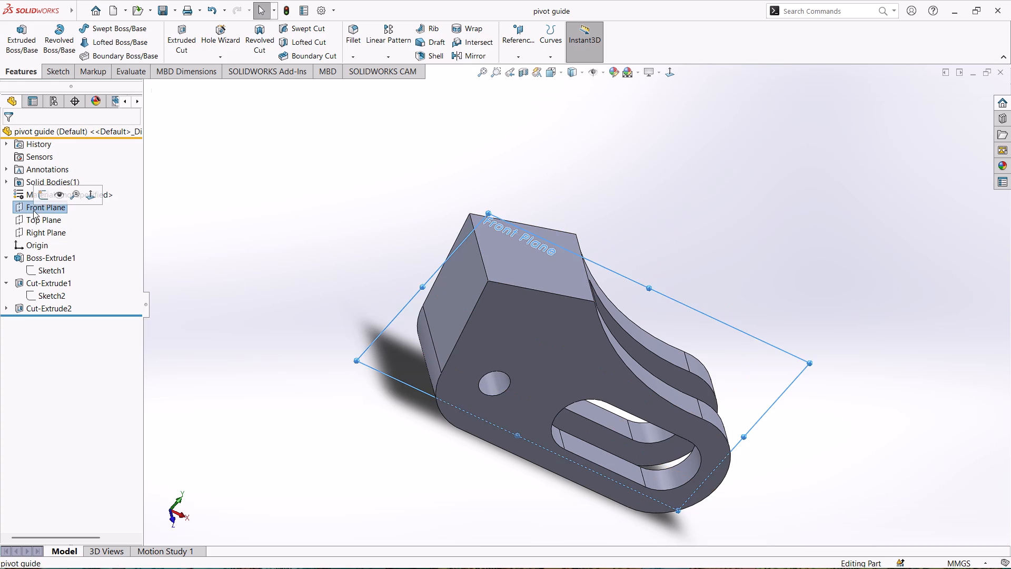
left_click(46, 191)
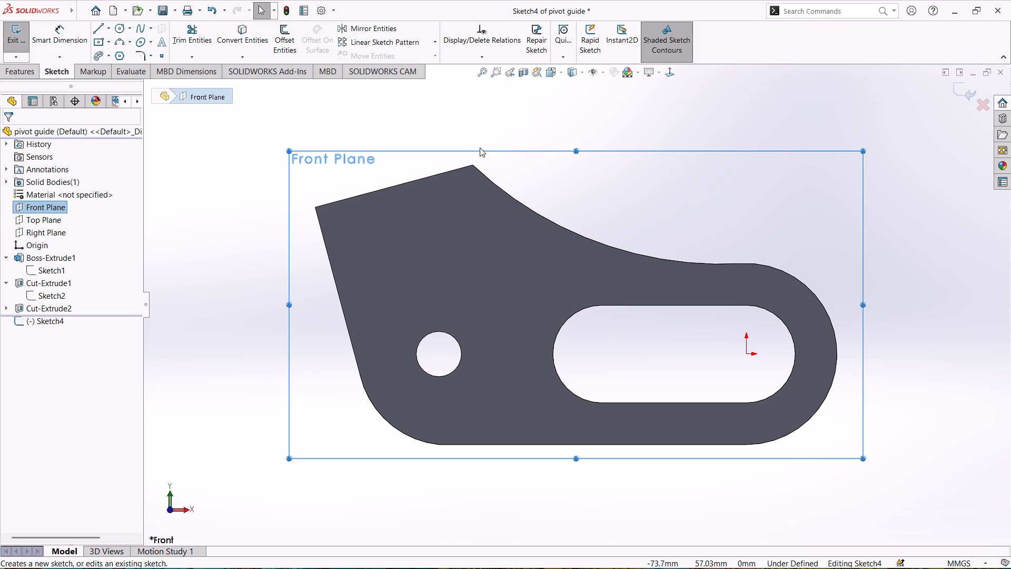
scroll(480, 148, "down", 2)
scroll(480, 150, "up", 3)
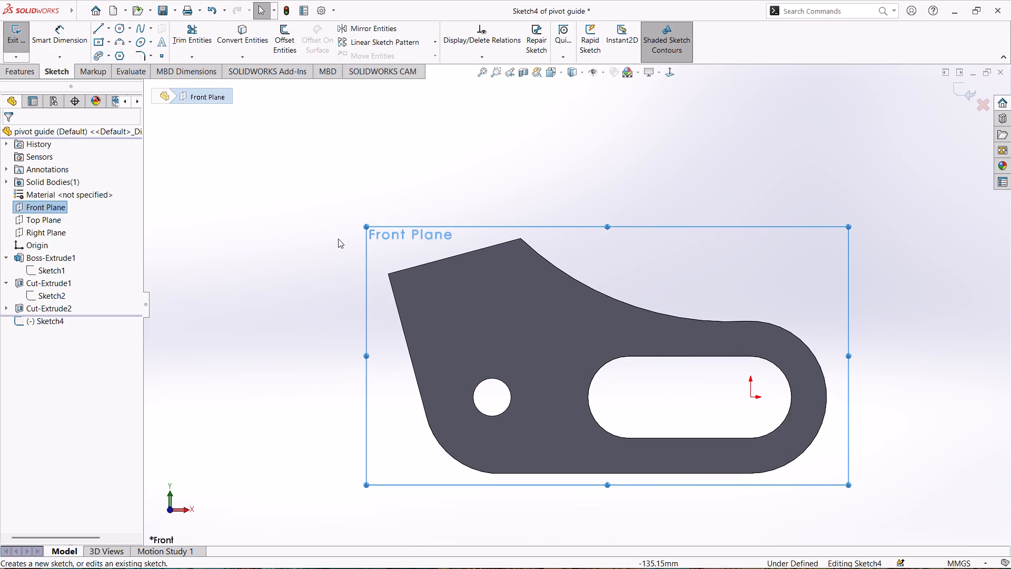
Sketch a closed lobe from the body's upper outer corner: a 35 mm line extending the slanted edge, an R20 arc, a 35 mm line and a closing line.
left_click(98, 26)
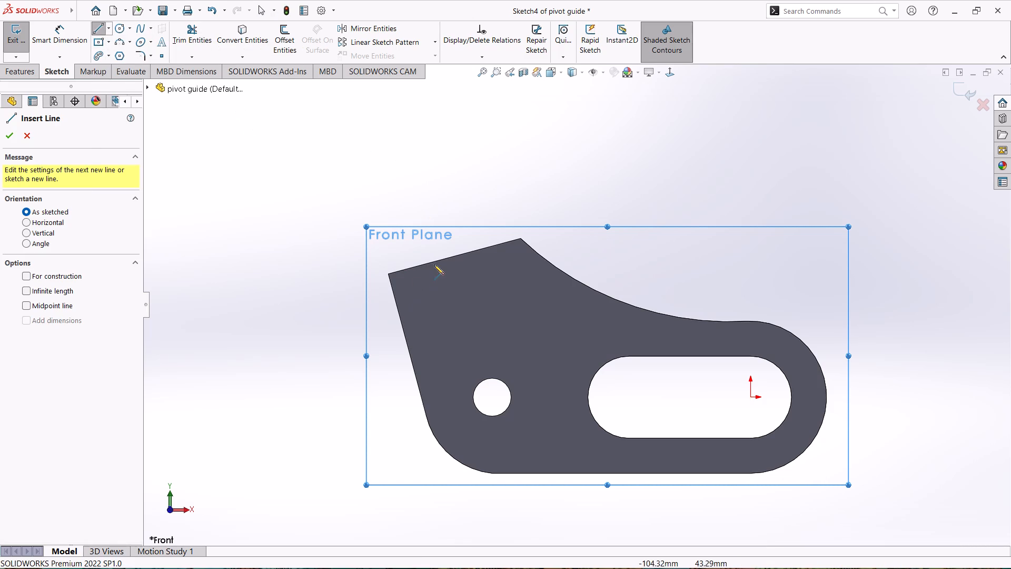
left_click(388, 276)
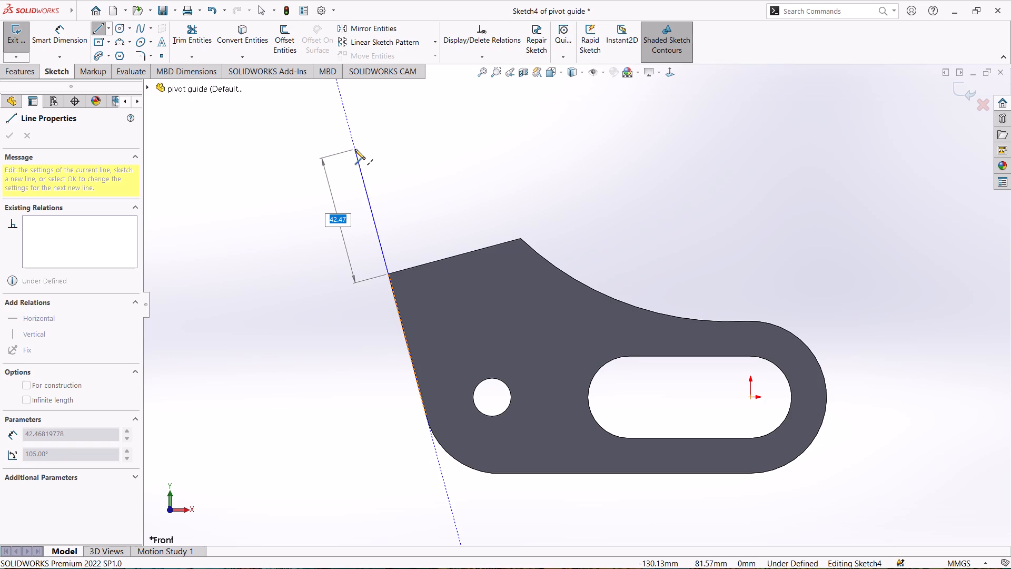
type("35")
key("Return")
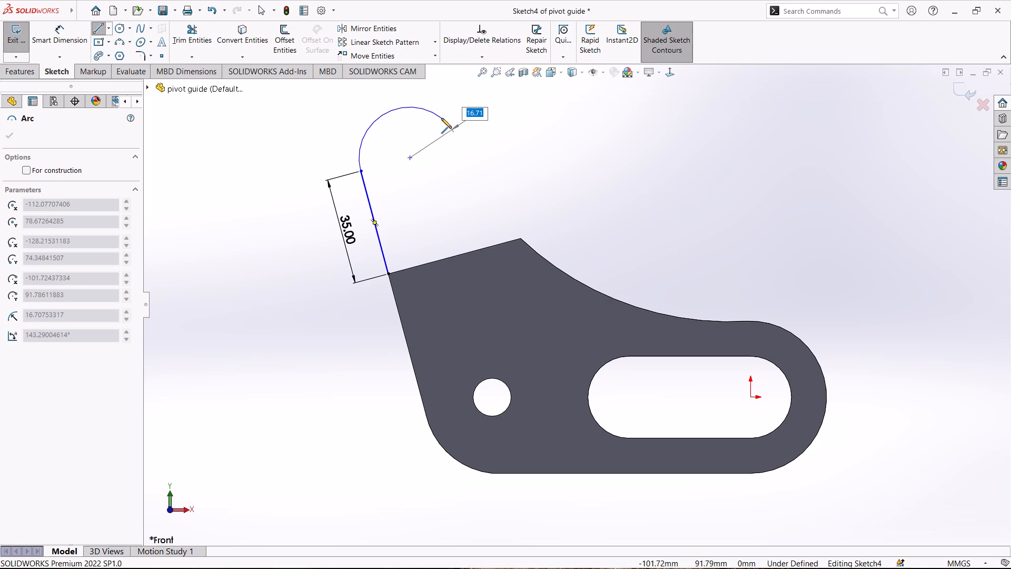
type("20")
key("Return")
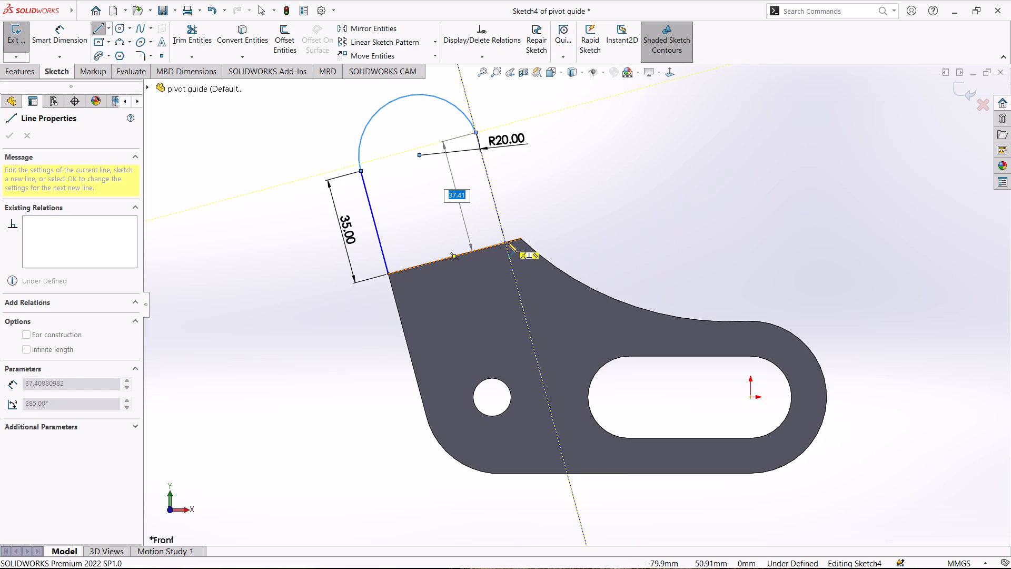
type("35")
key("Return")
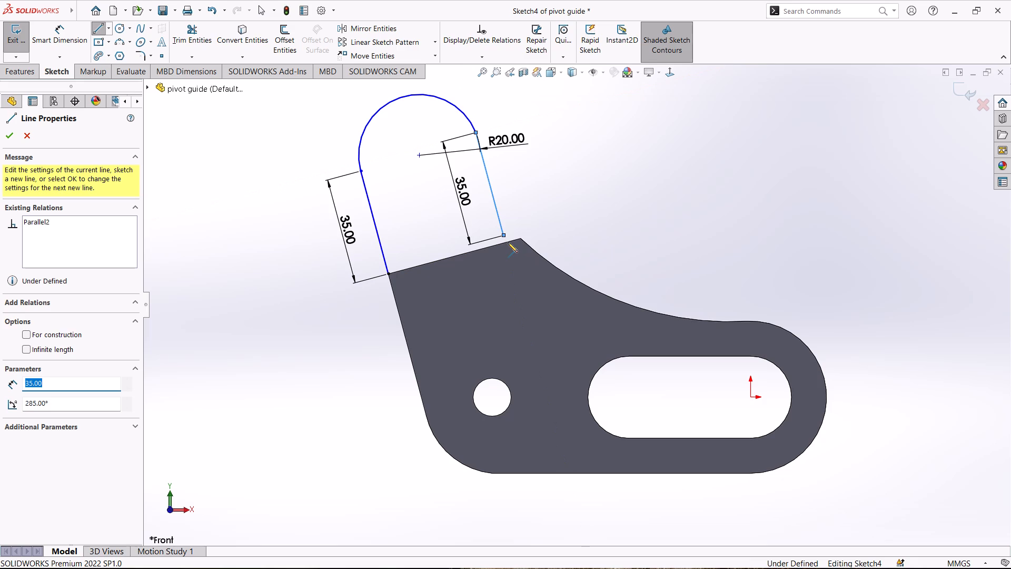
left_click(388, 273)
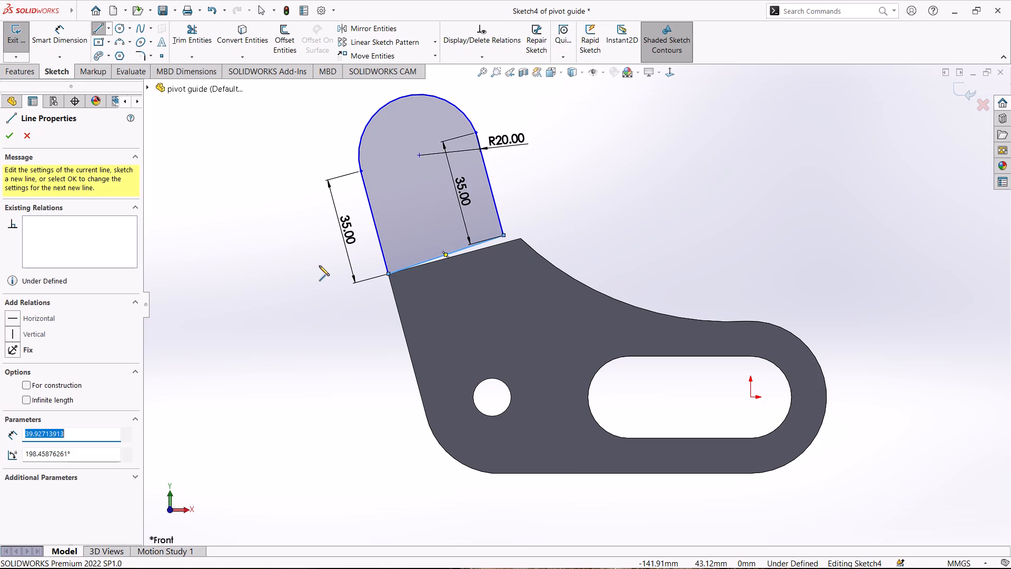
key("Escape")
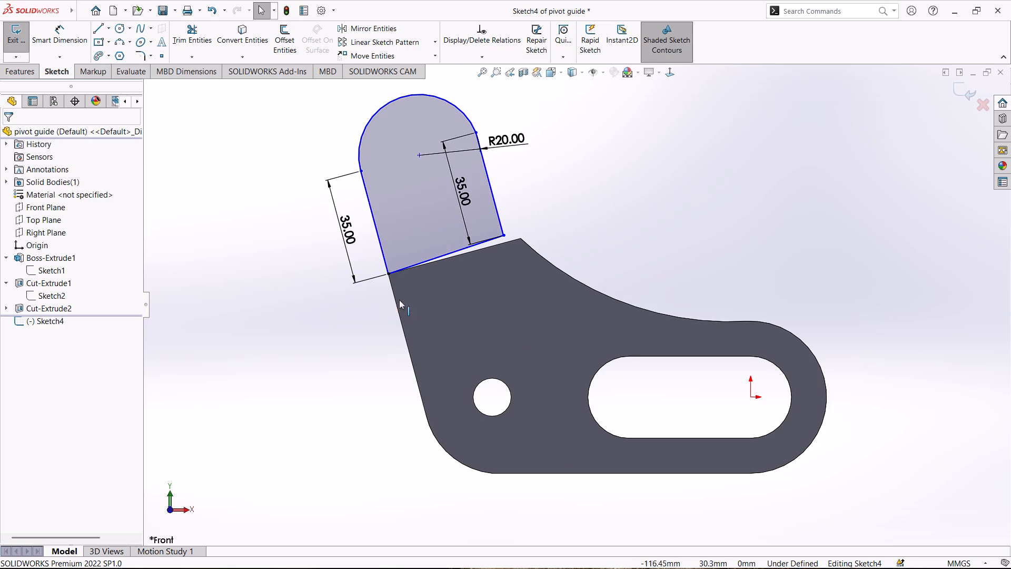
Make the lobe's closing line collinear with the body's slanted top edge.
left_click(445, 252, "ctrl")
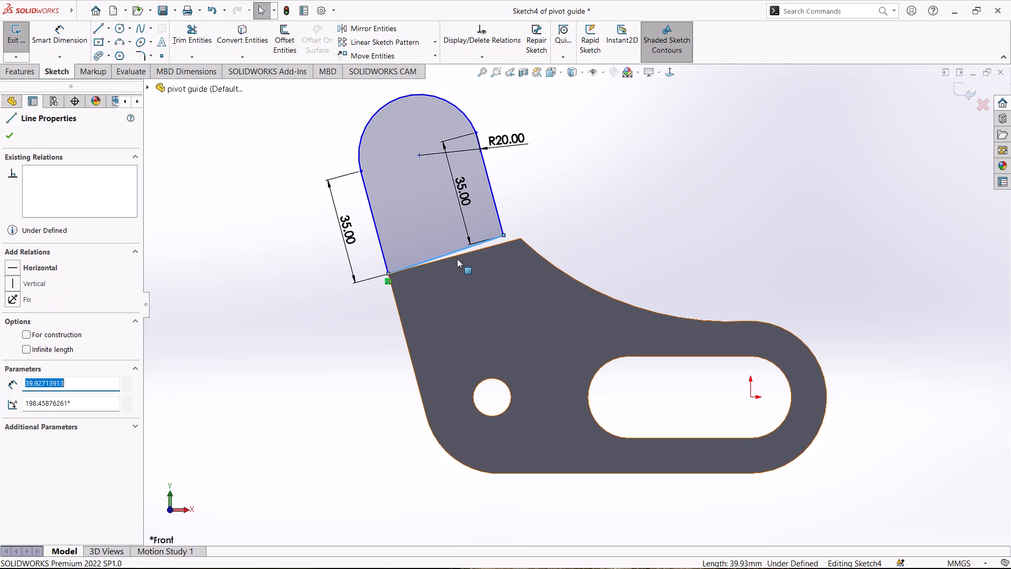
left_click(461, 255, "ctrl")
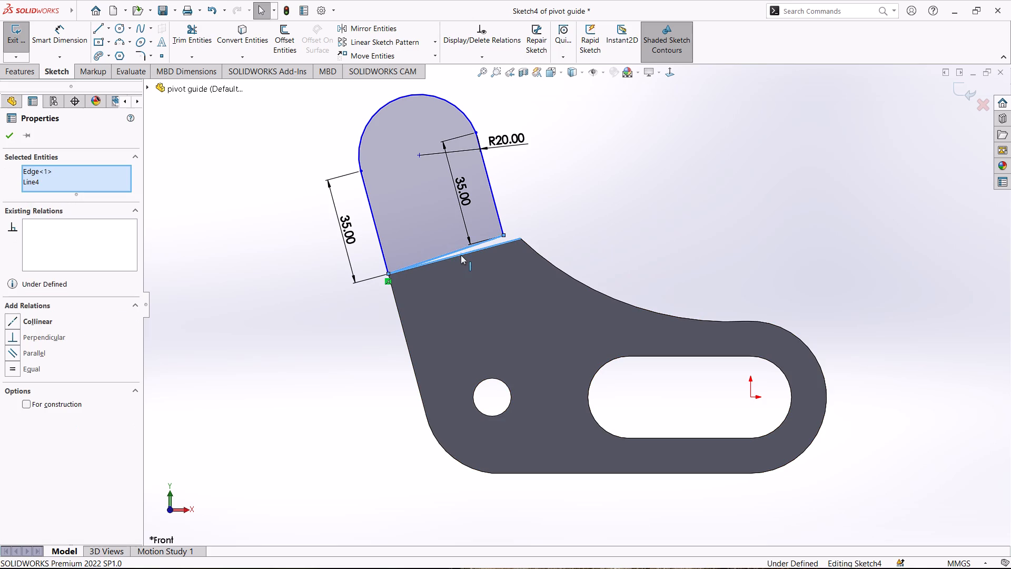
left_click(34, 320)
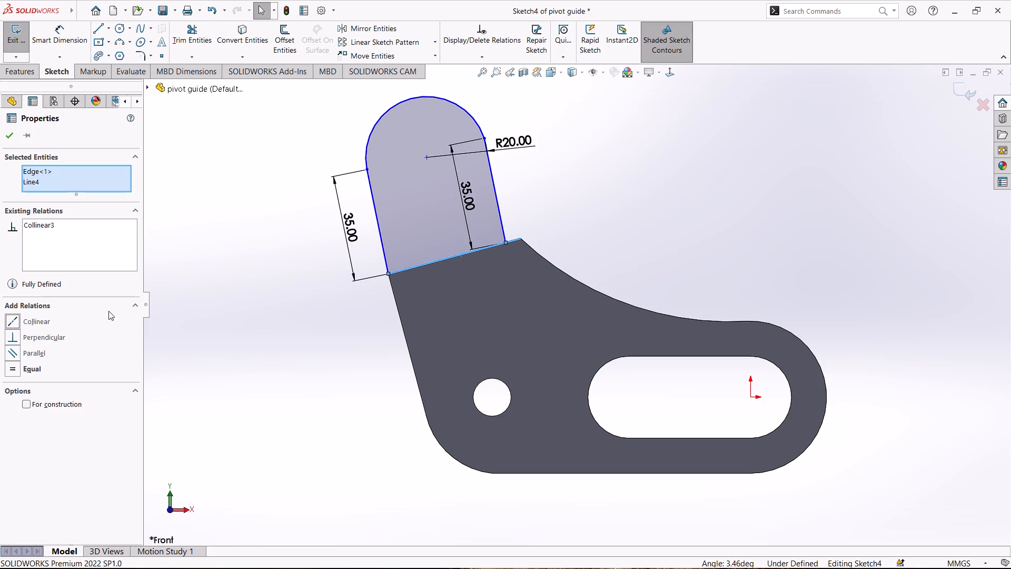
left_click(7, 136)
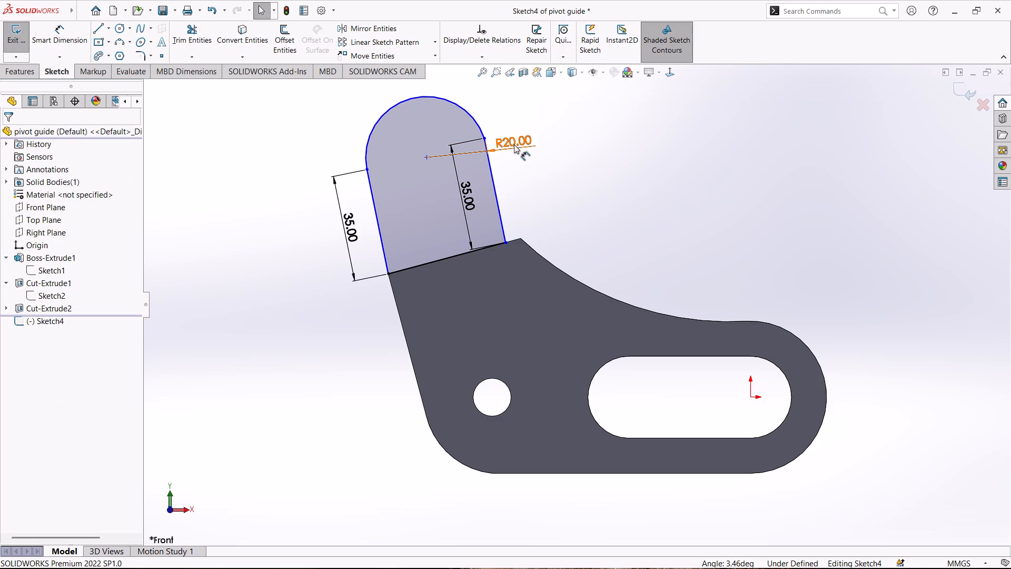
Reposition the R20 dimension text above the top of the lobe's arc.
left_click_drag(514, 144, 470, 98)
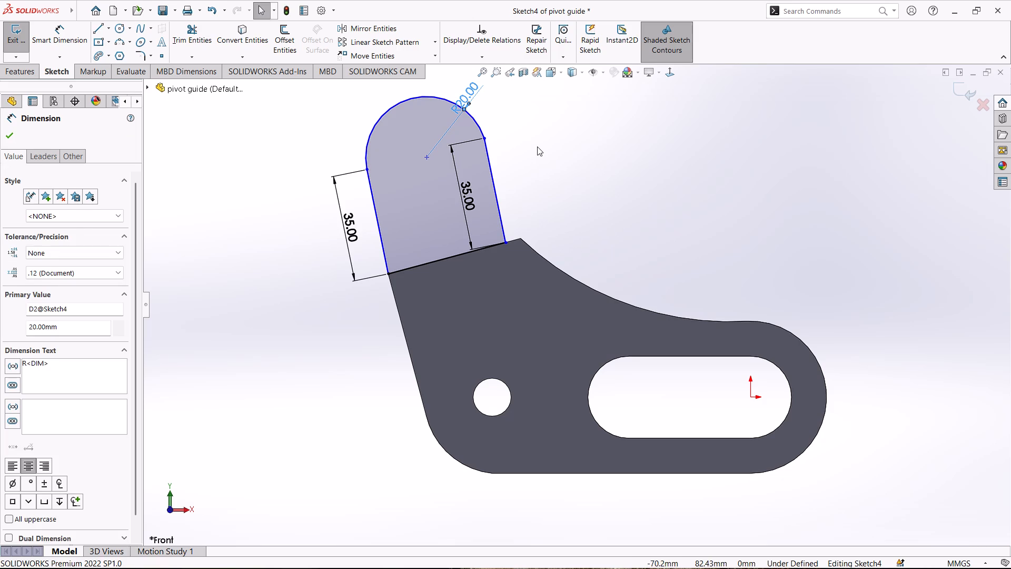
key("Escape")
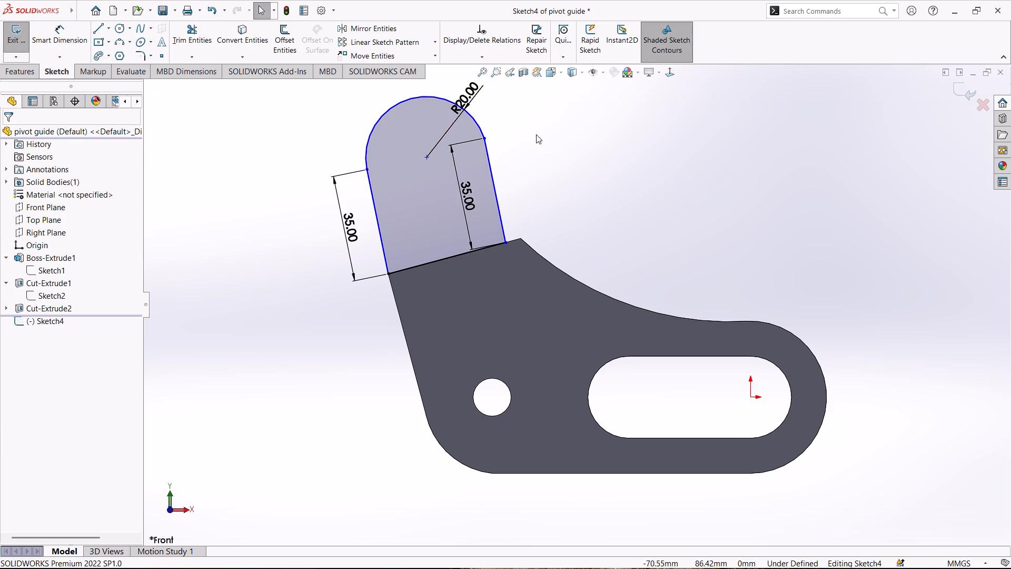
scroll(536, 134, "down", 1)
scroll(536, 133, "up", 1)
left_click_drag(480, 122, 478, 122)
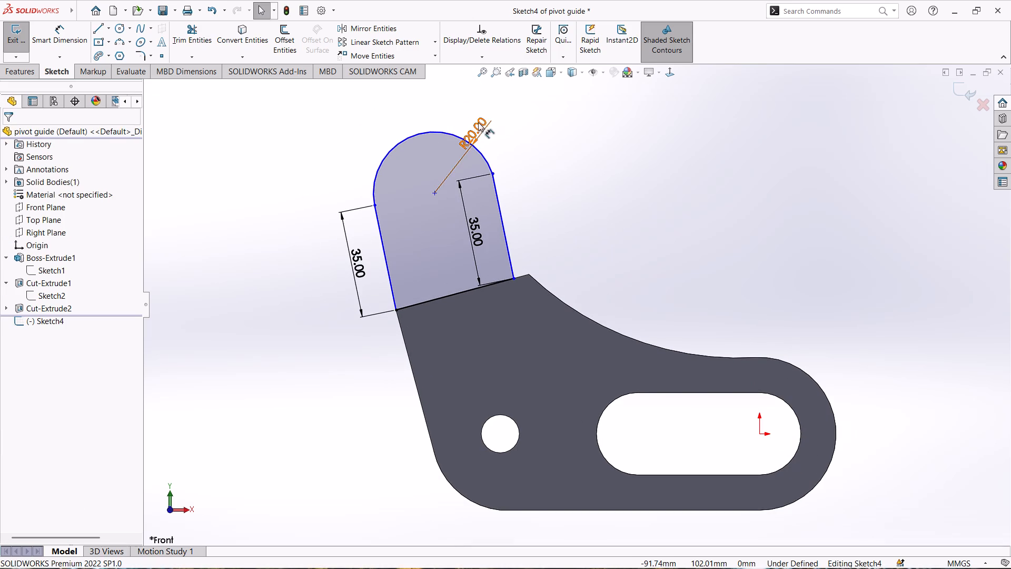
left_click_drag(478, 122, 432, 103)
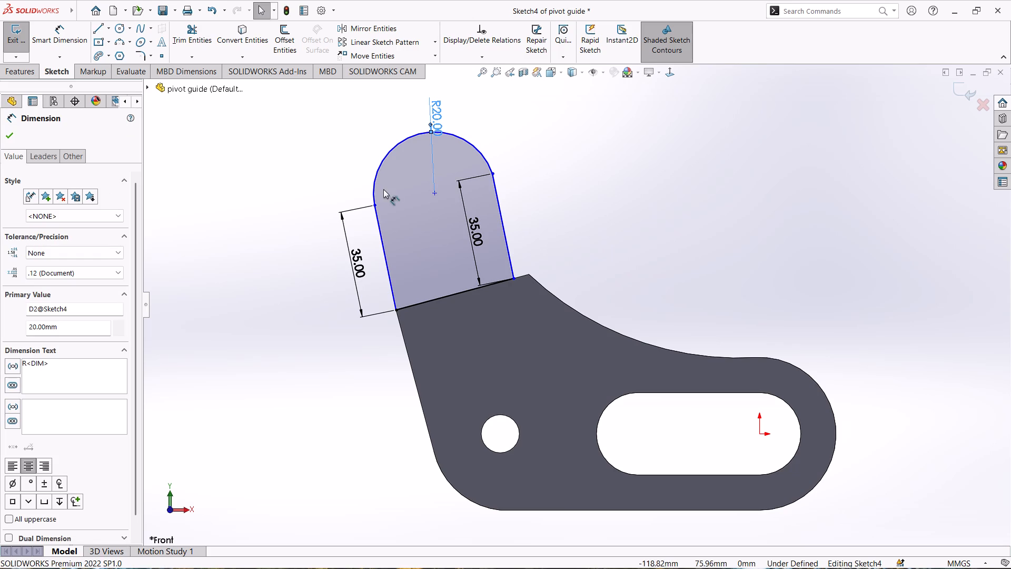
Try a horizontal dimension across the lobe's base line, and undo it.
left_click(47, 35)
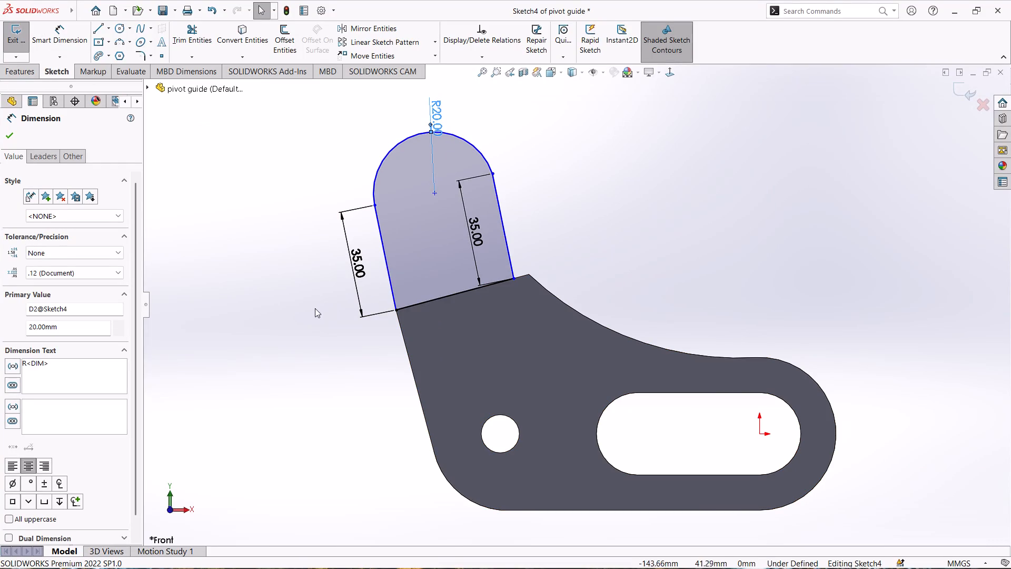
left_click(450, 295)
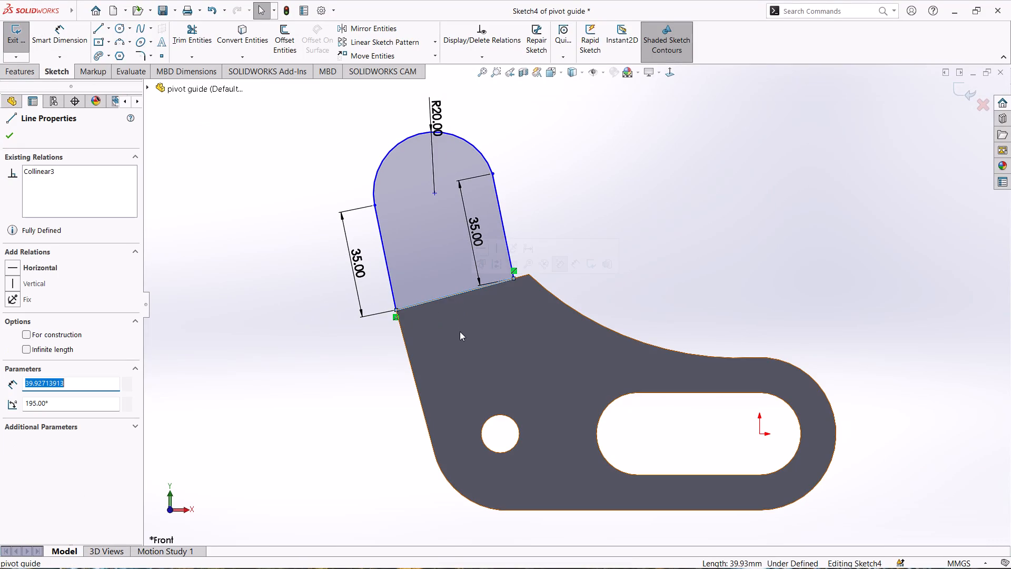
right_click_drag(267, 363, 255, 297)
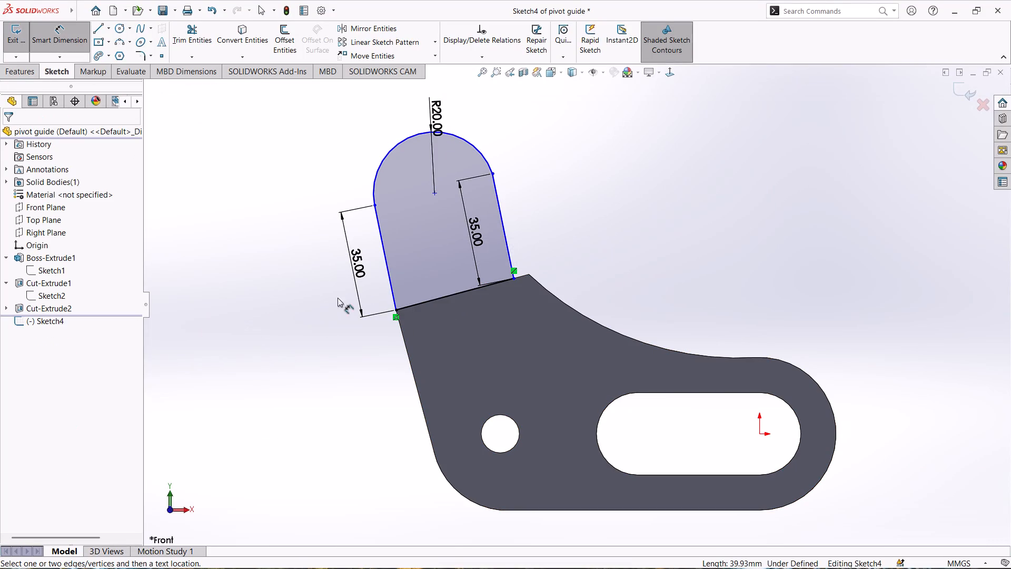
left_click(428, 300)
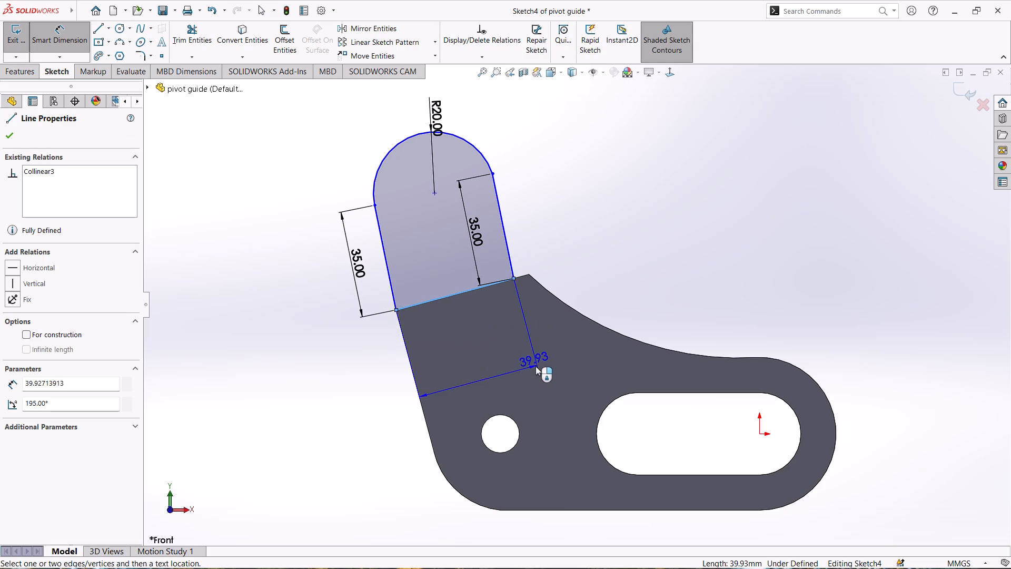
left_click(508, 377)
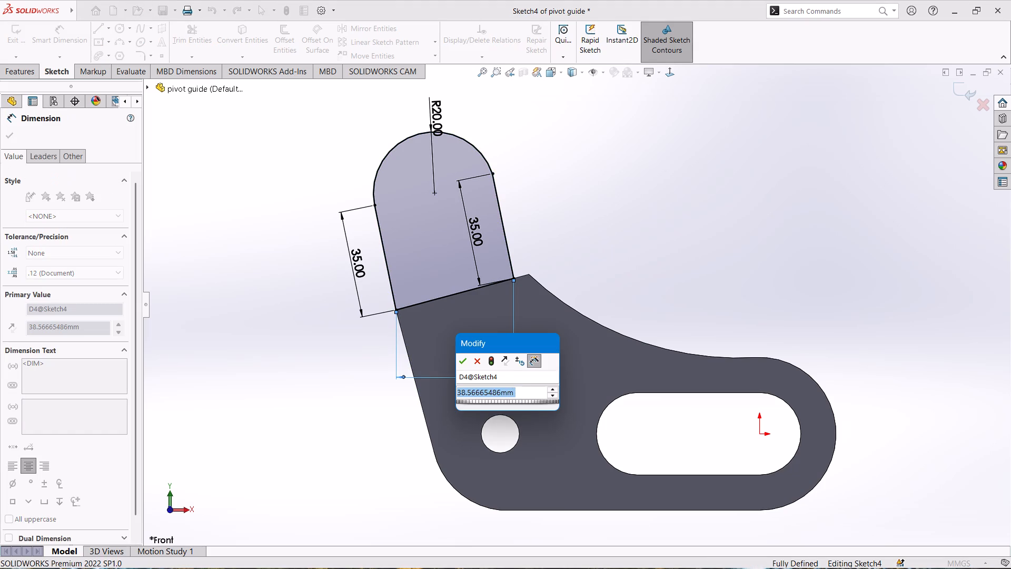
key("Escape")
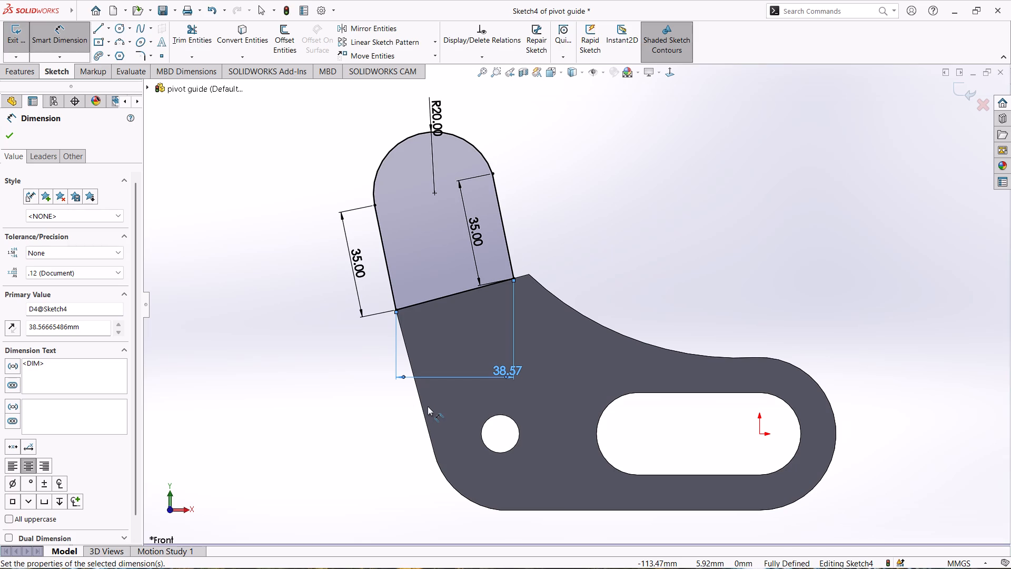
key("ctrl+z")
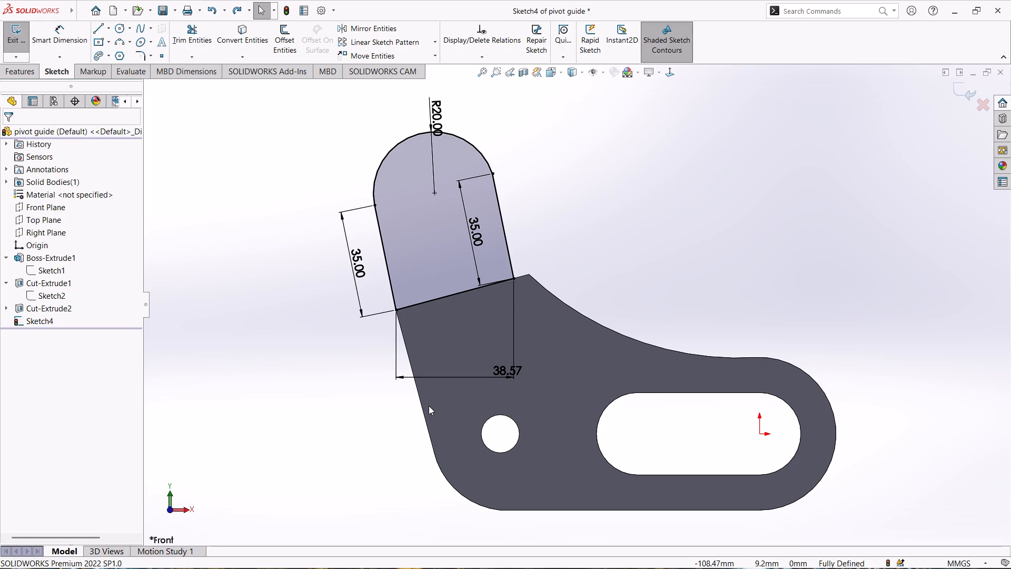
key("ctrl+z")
Dimension the lobe's base line along the body's slanted top edge as 40 mm and exit the sketch.
right_click_drag(406, 408, 403, 354)
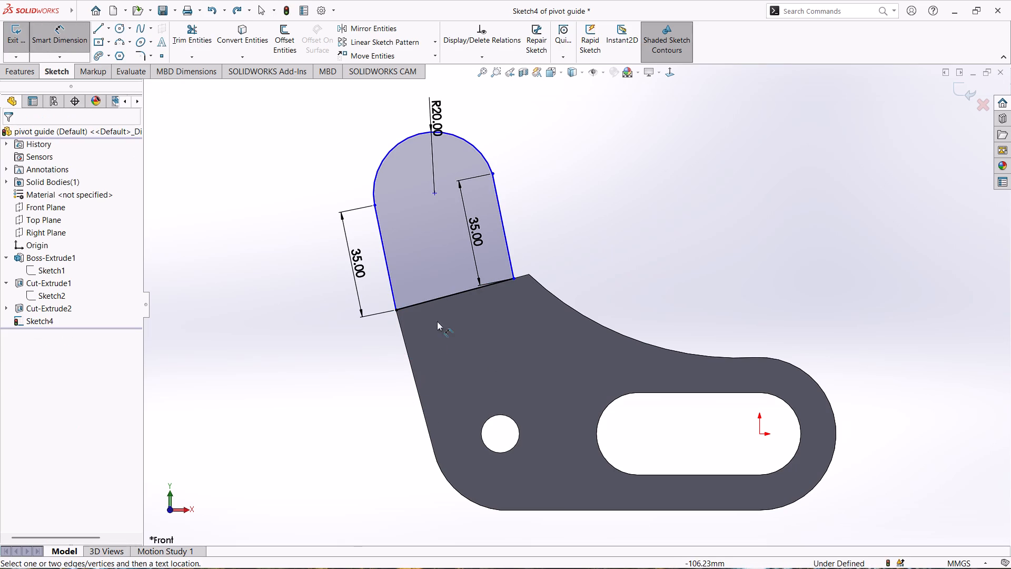
left_click(445, 296)
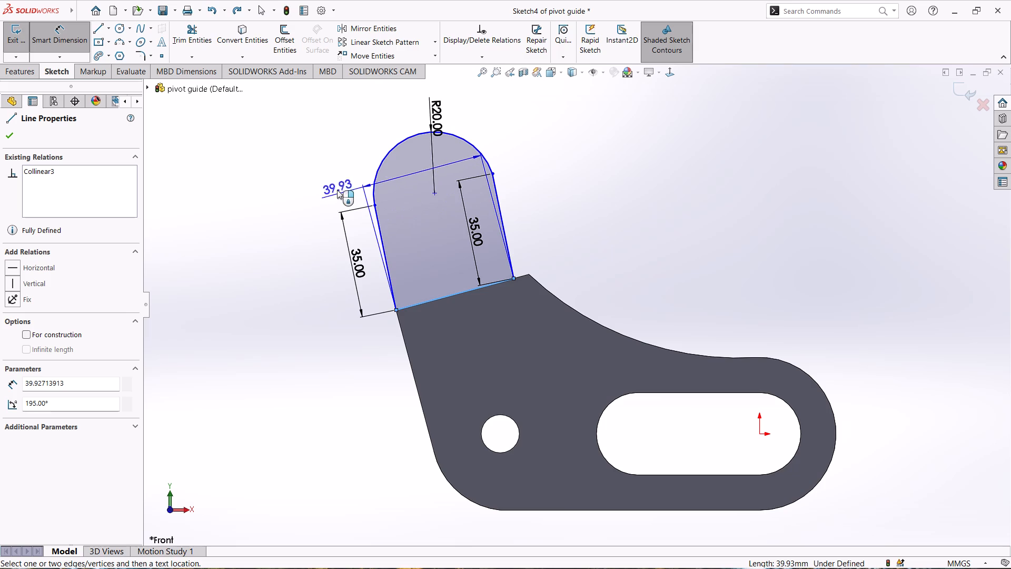
left_click(313, 140)
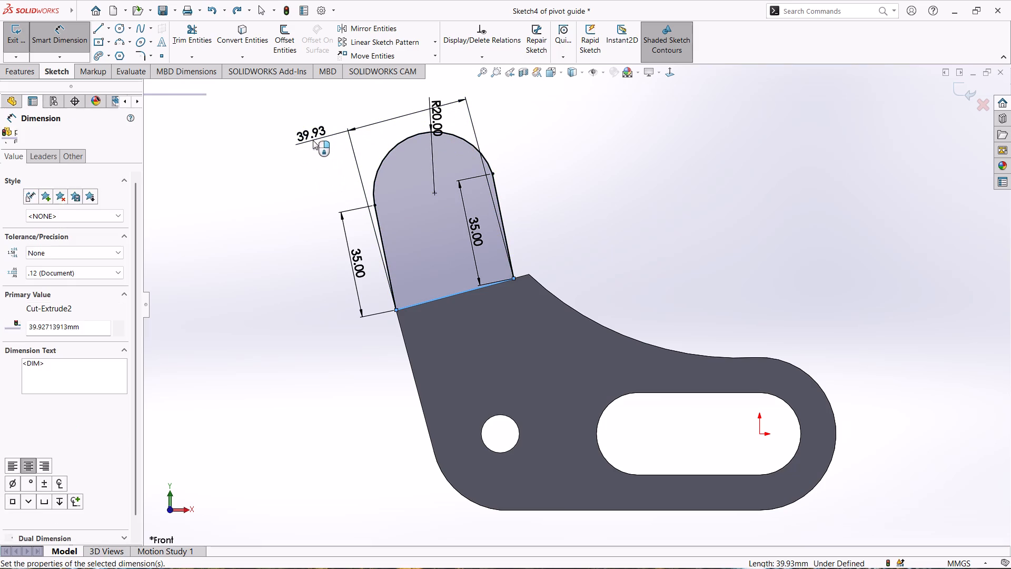
type("40")
key("Return")
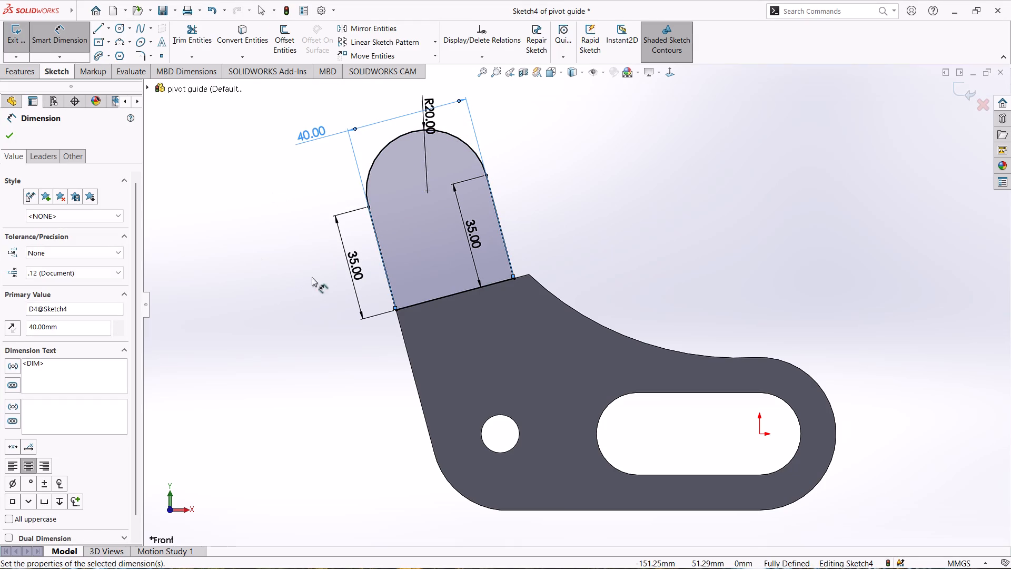
scroll(428, 163, "down", 1)
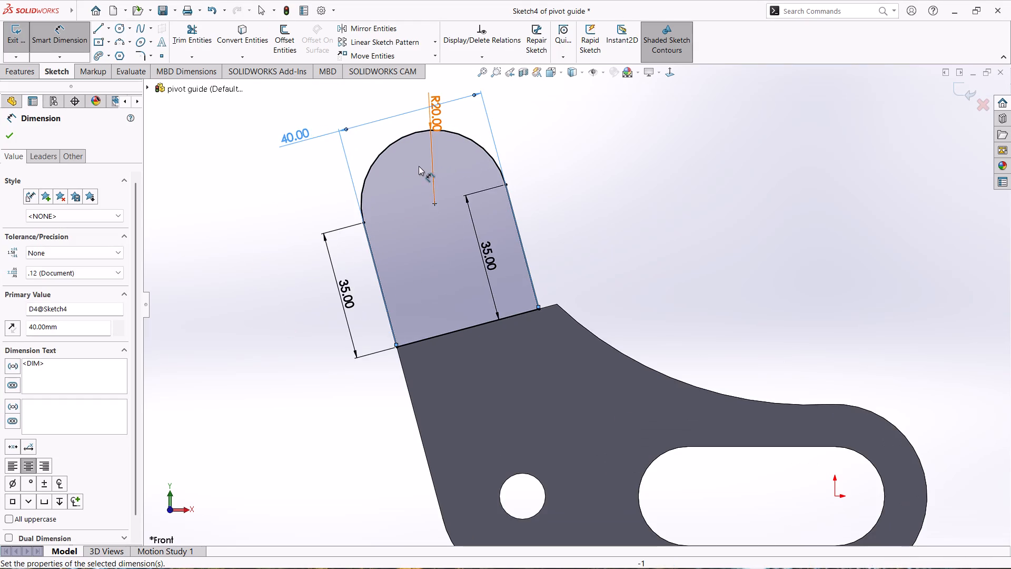
scroll(407, 165, "up", 1)
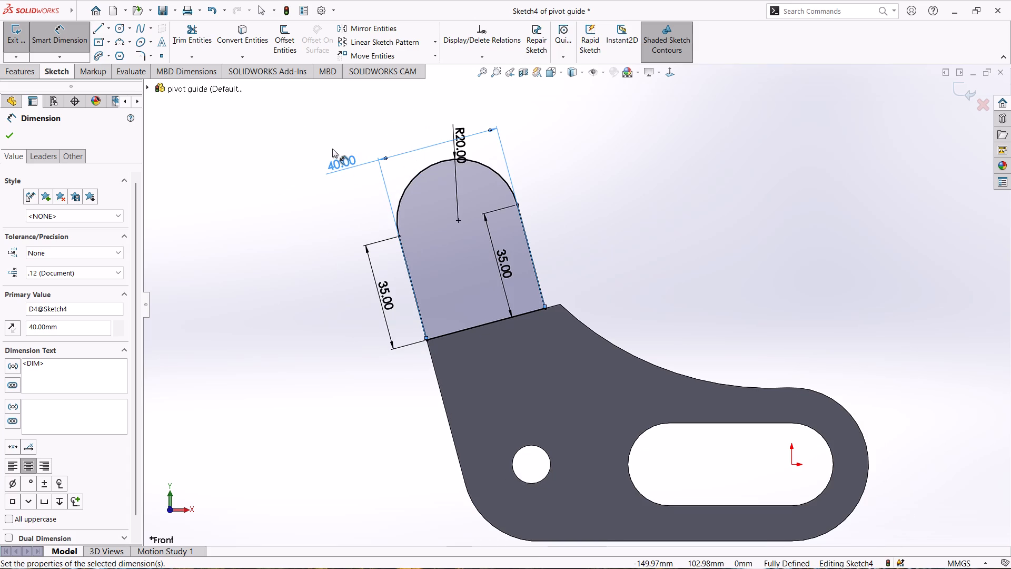
left_click(20, 46)
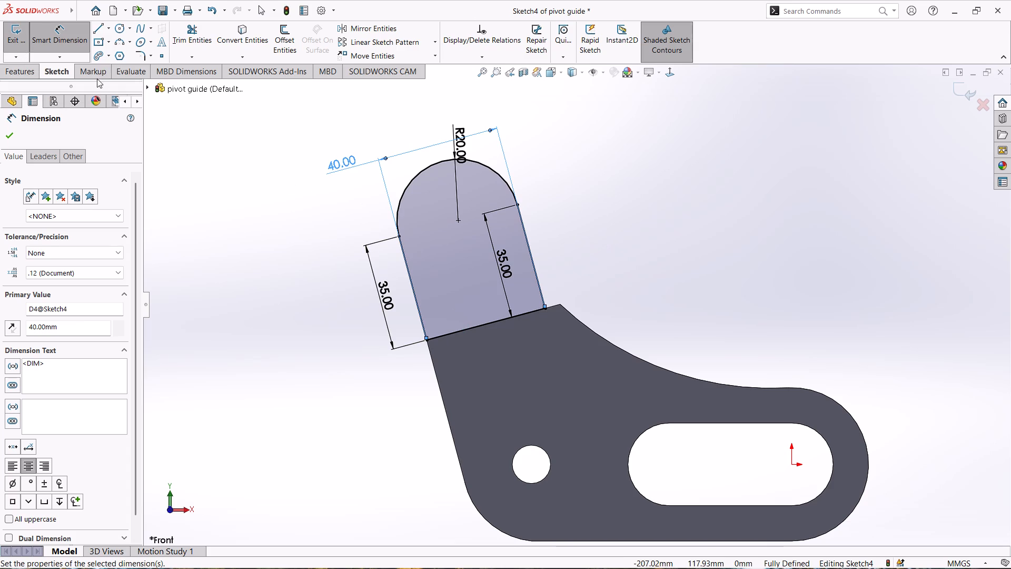
left_click(21, 41)
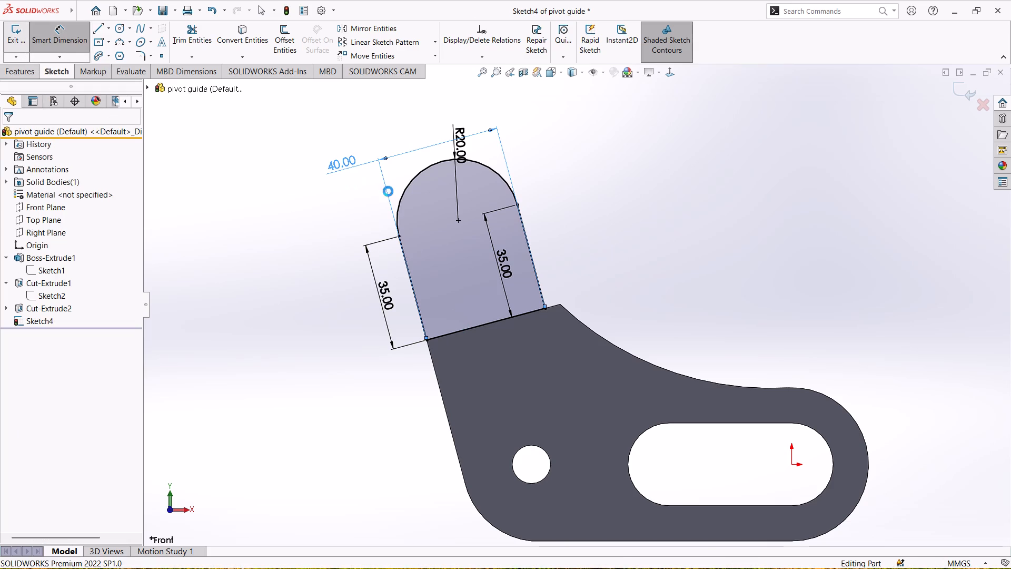
Extrude the lobe profile 16 mm with a Mid Plane end condition, merged with the body.
middle_click_drag(663, 191, 671, 282)
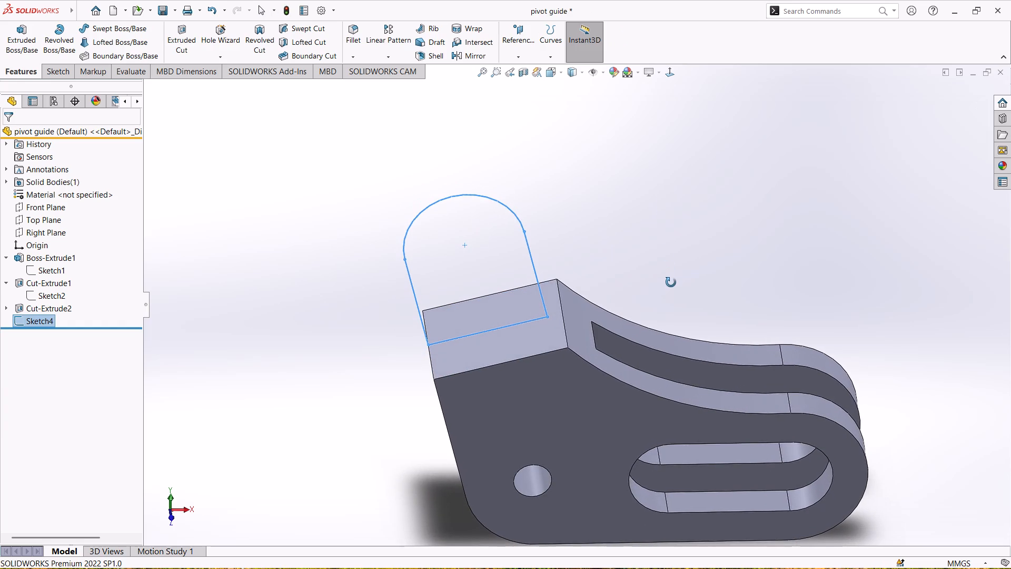
middle_click_drag(671, 282, 671, 282)
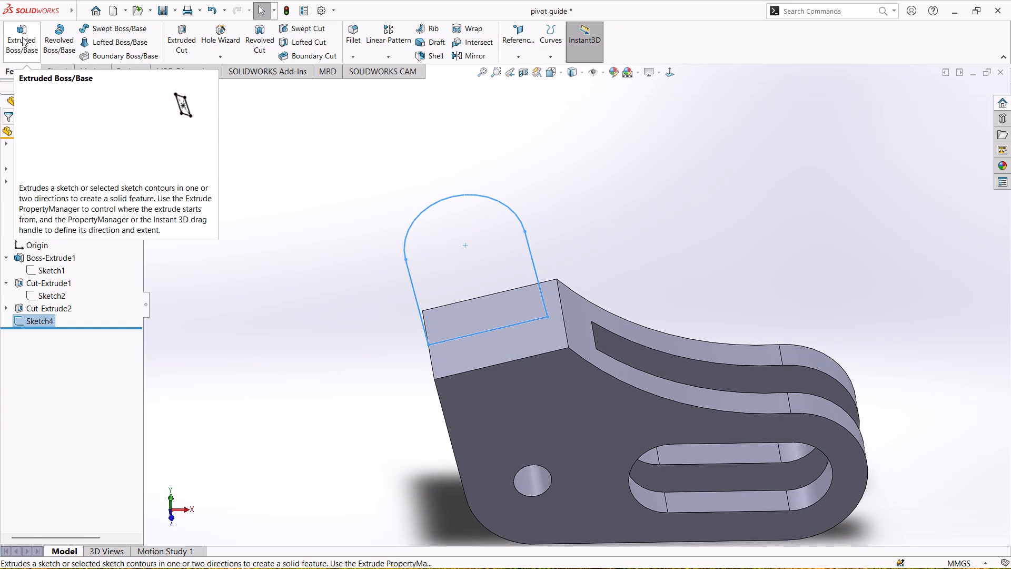
left_click(22, 37)
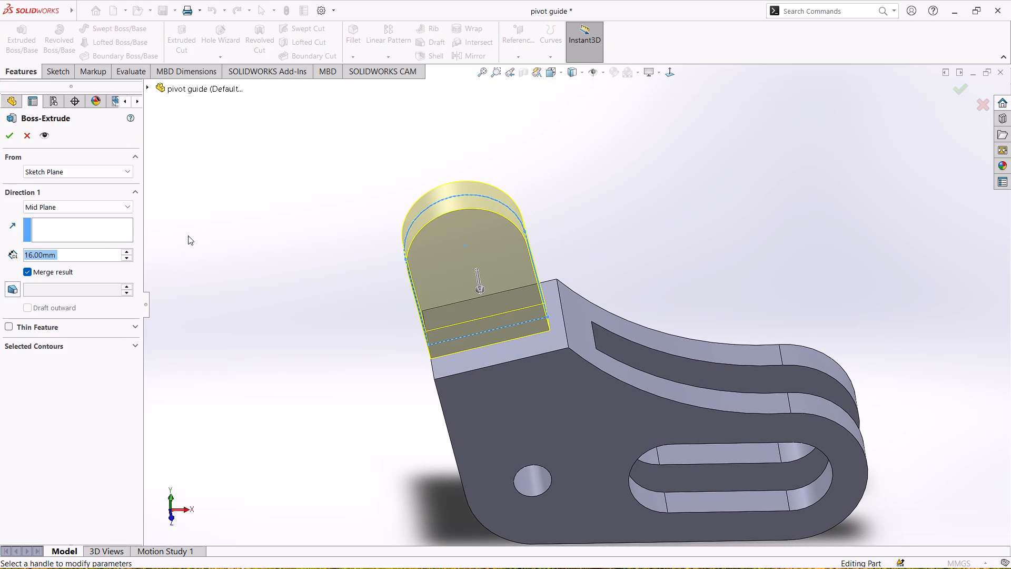
left_click(6, 136)
Examine the extruded lobe and how it meets the top of the body from several angles.
scroll(599, 248, "down", 1)
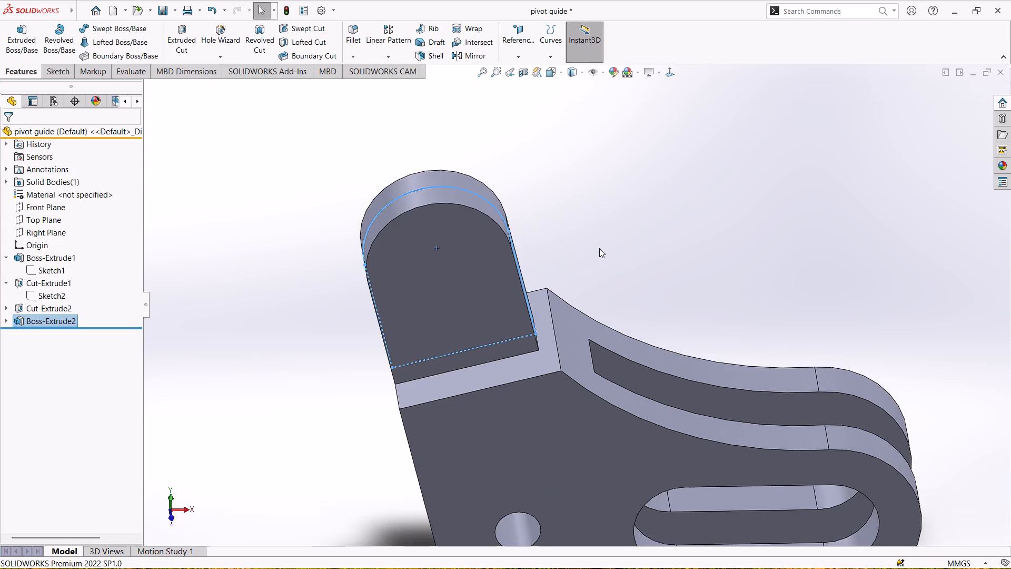
scroll(599, 248, "up", 2)
left_click(602, 244)
middle_click_drag(744, 263, 778, 312)
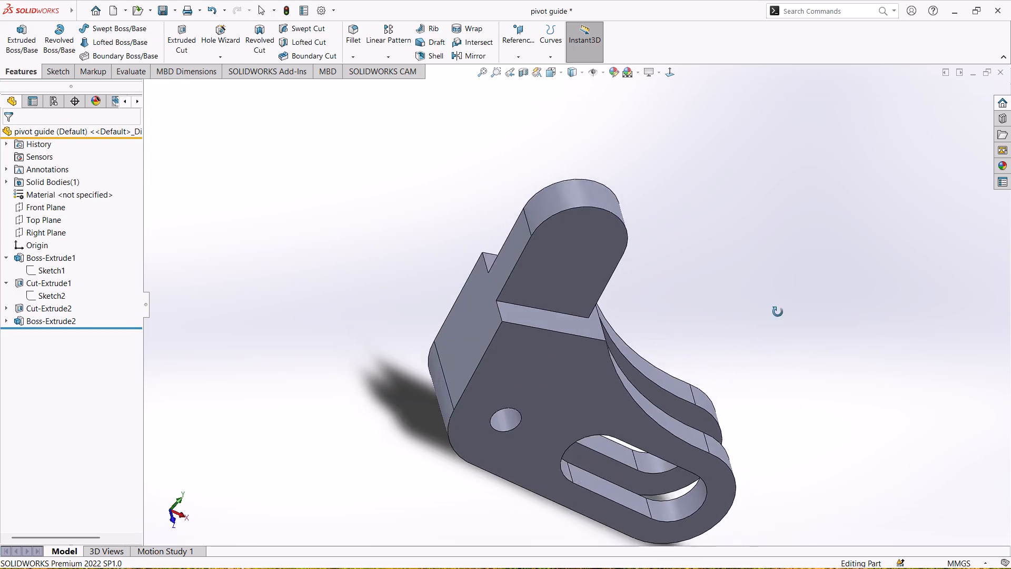
middle_click_drag(778, 312, 770, 256)
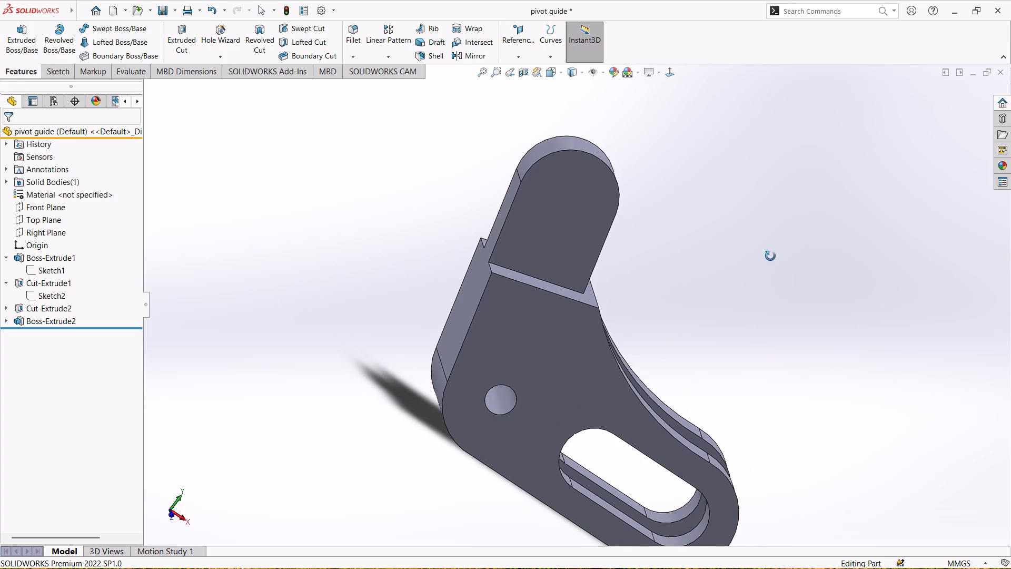
middle_click_drag(770, 256, 750, 235)
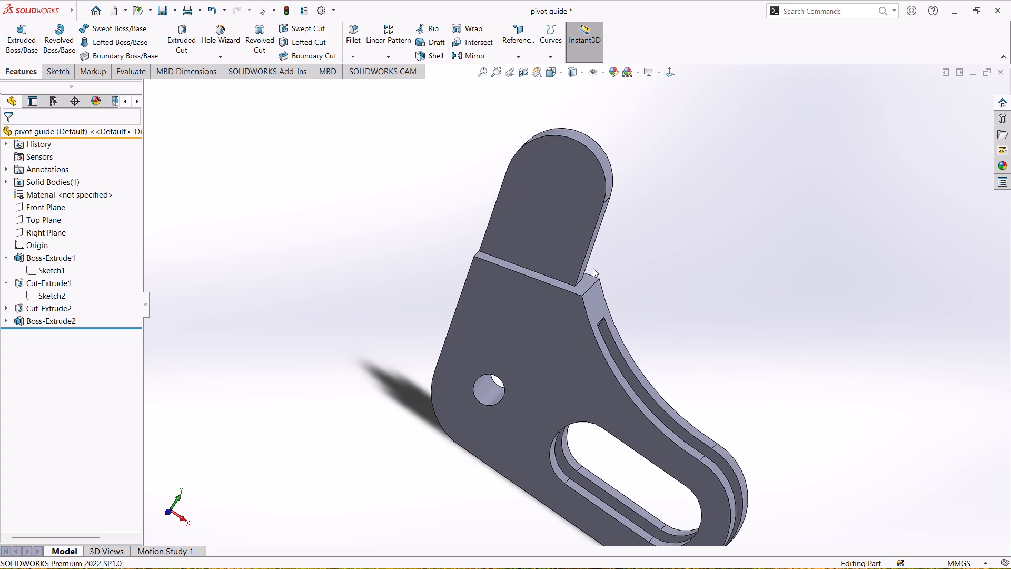
scroll(590, 270, "down", 2)
scroll(554, 289, "up", 2)
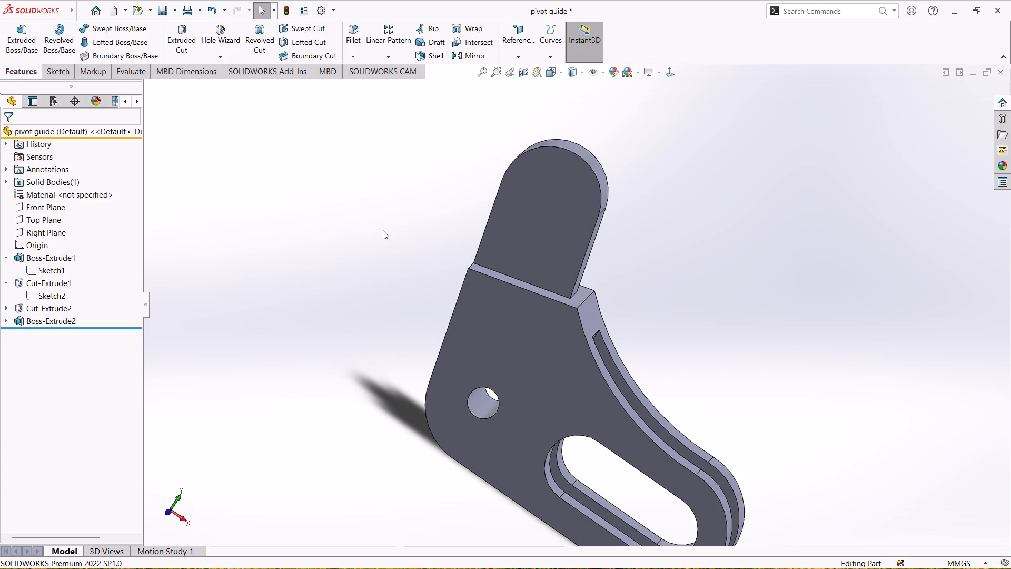
Sketch a 16 mm diameter circle on the lobe's front face, centred on its rounded end, and exit the sketch.
middle_click_drag(380, 230, 378, 280)
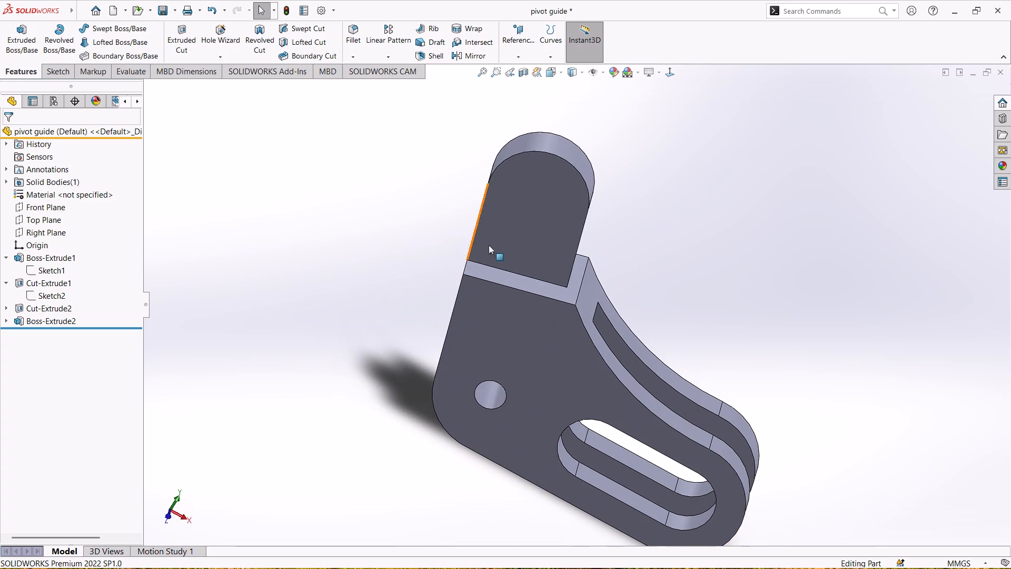
left_click(538, 199)
left_click(591, 170)
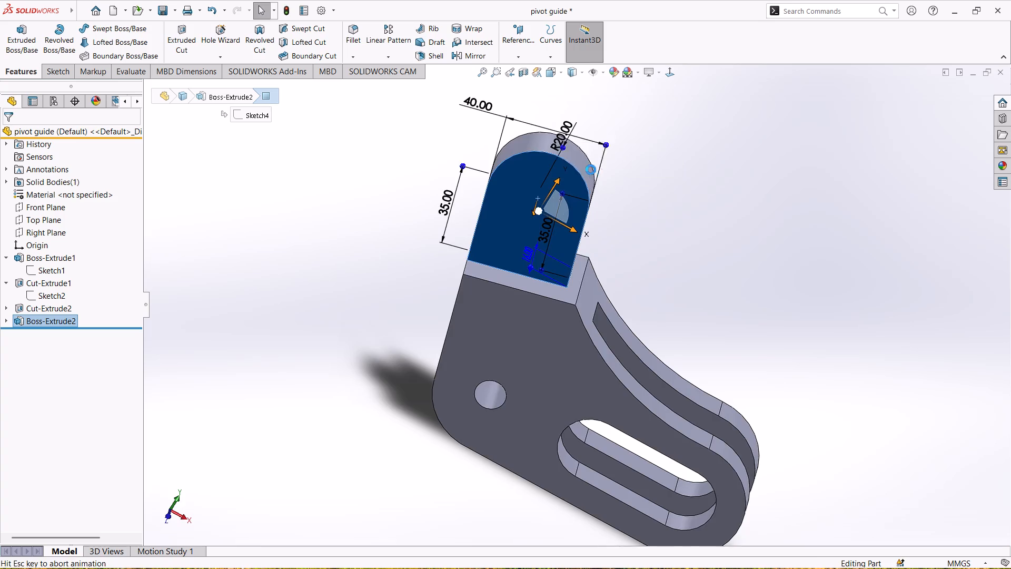
right_click_drag(249, 315, 261, 273)
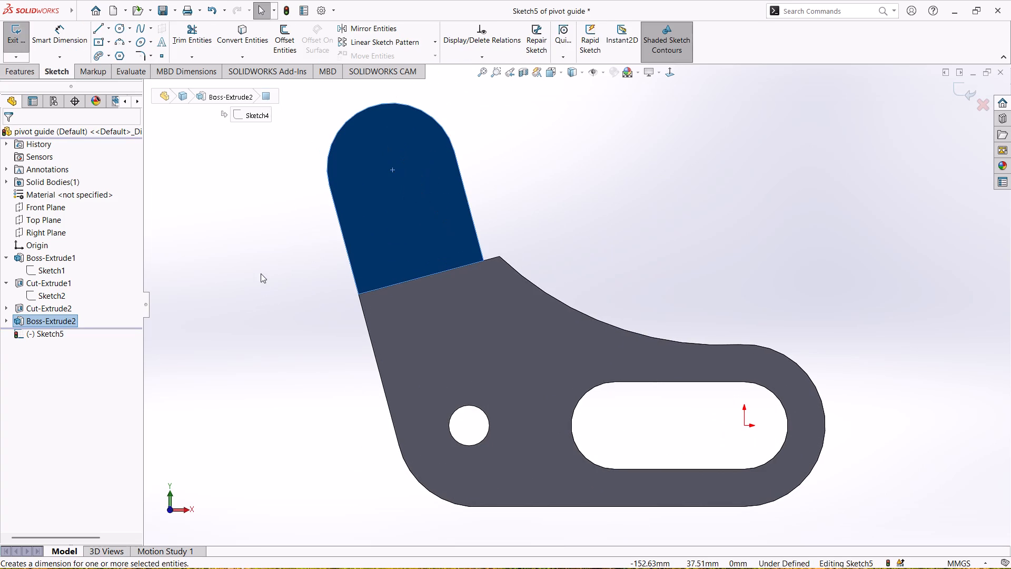
right_click_drag(261, 273, 269, 261)
right_click_drag(269, 261, 321, 306)
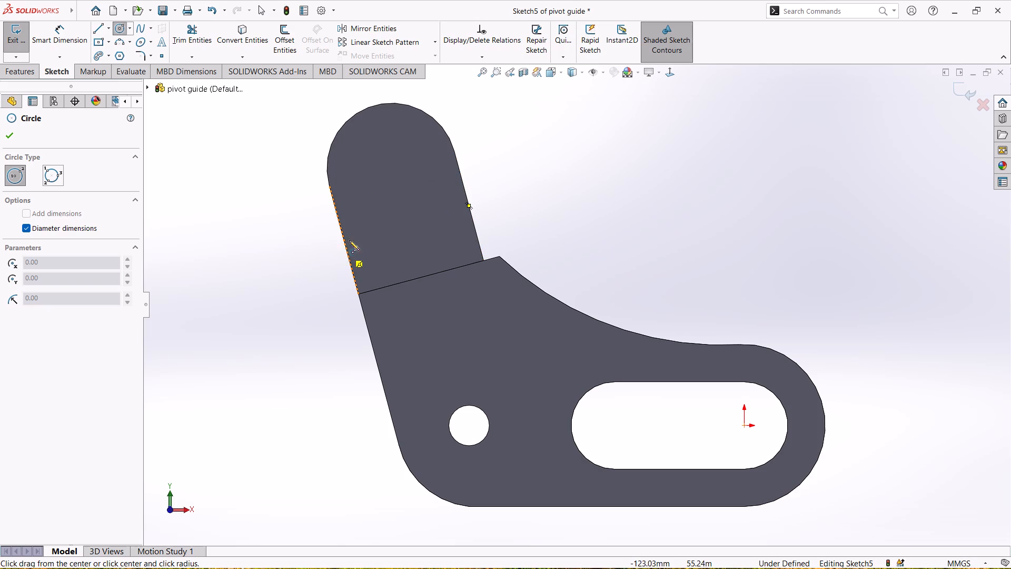
left_click(393, 168)
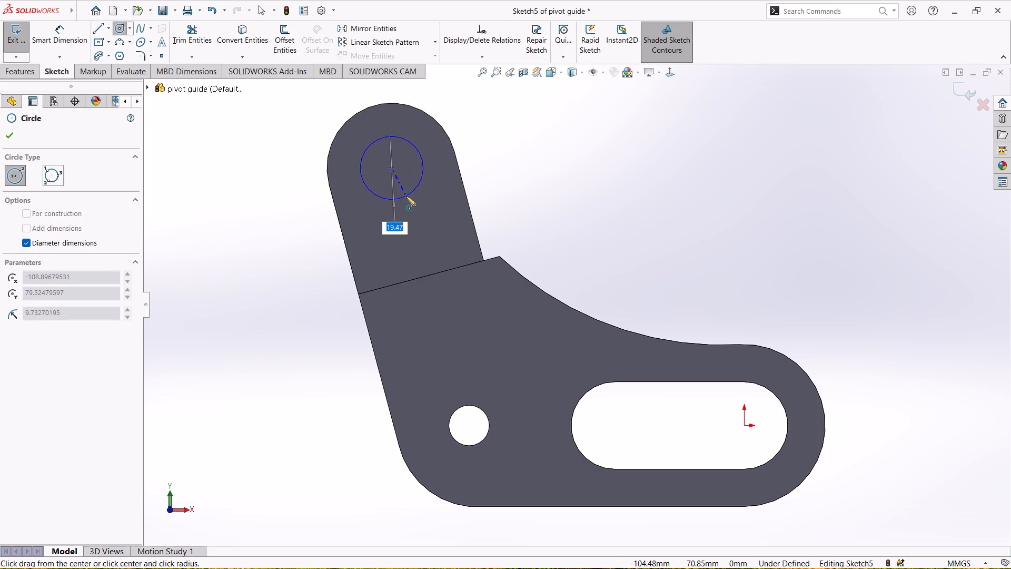
type("16")
key("Return")
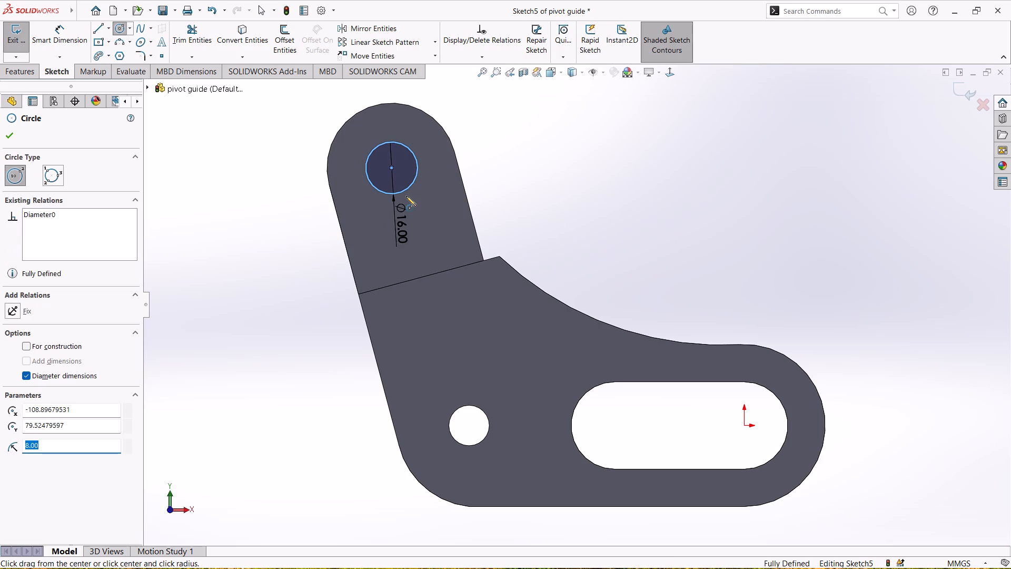
left_click(4, 133)
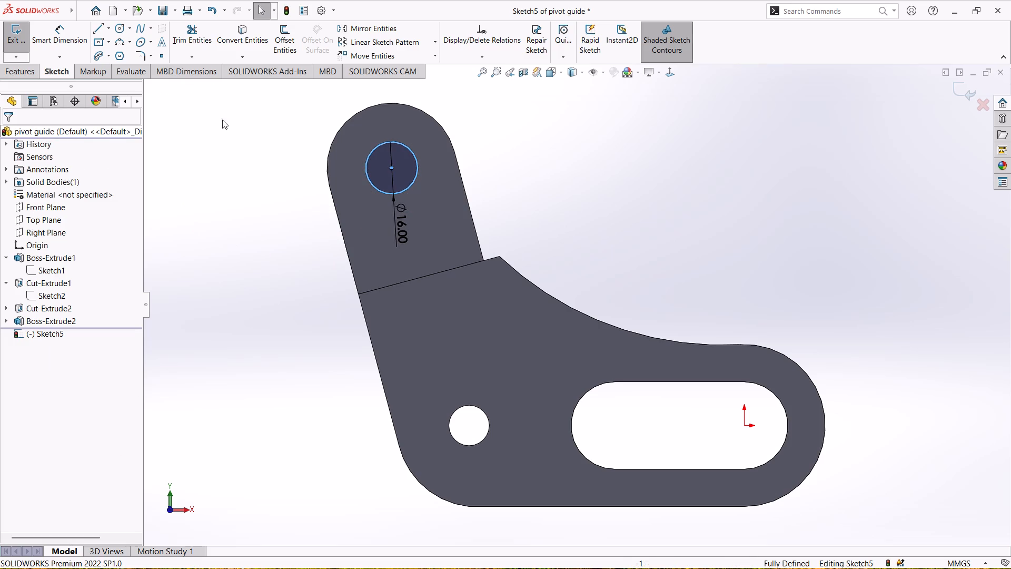
left_click(12, 43)
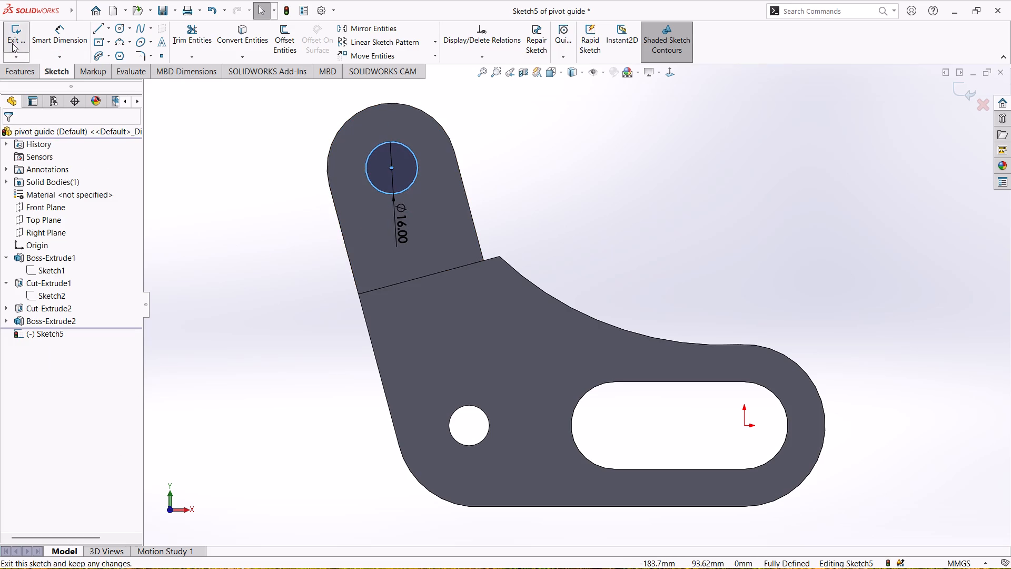
Cut-extrude the circle in the lobe 16 mm with a Mid Plane end condition.
scroll(568, 183, "down", 1)
scroll(567, 183, "up", 2)
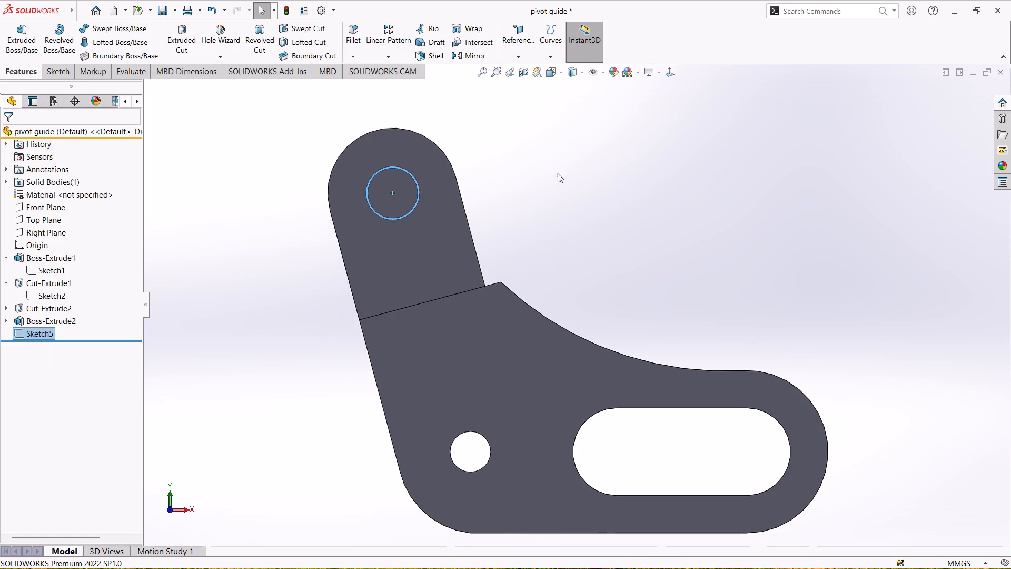
middle_click_drag(558, 173, 529, 251)
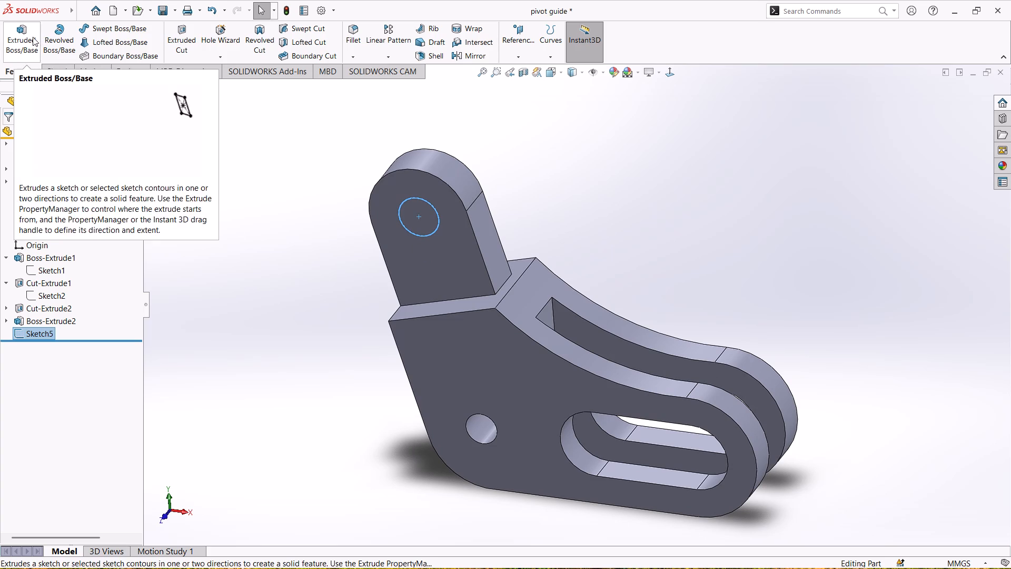
left_click(173, 42)
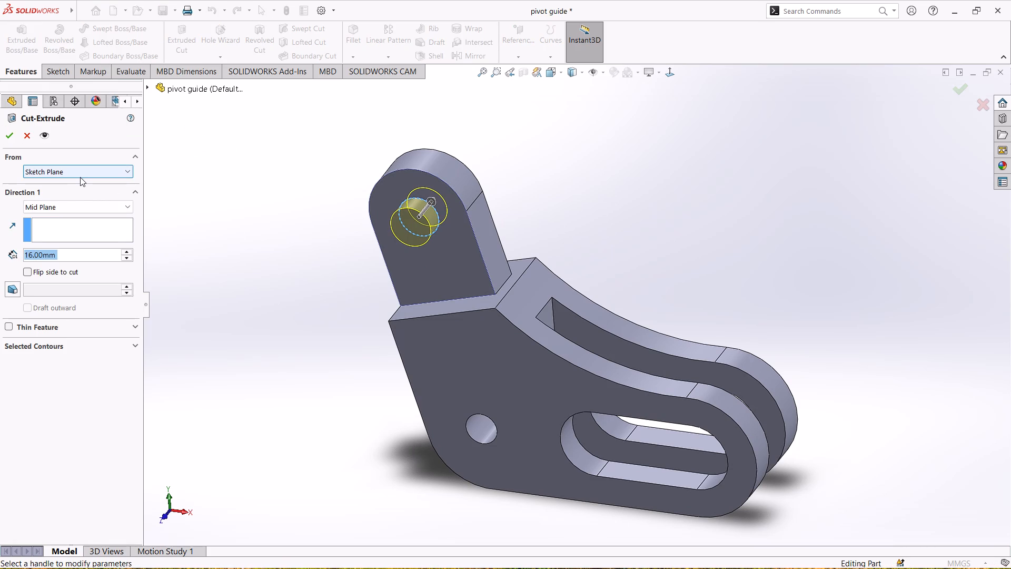
left_click(9, 136)
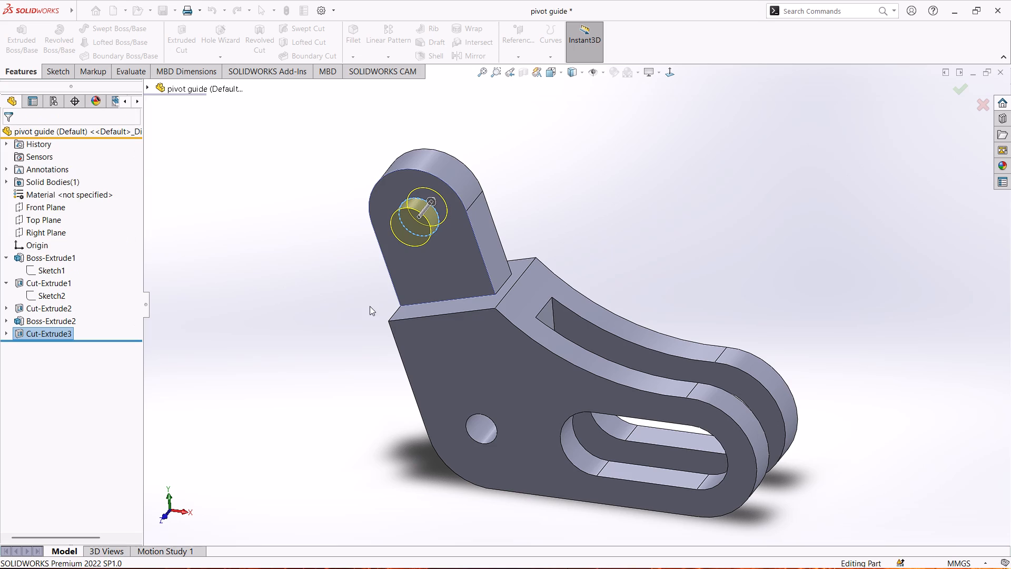
Edit the lobe hole's cut-extrude, extending its Mid Plane depth to 160 mm so it passes fully through the lobe.
middle_click_drag(339, 300, 305, 293)
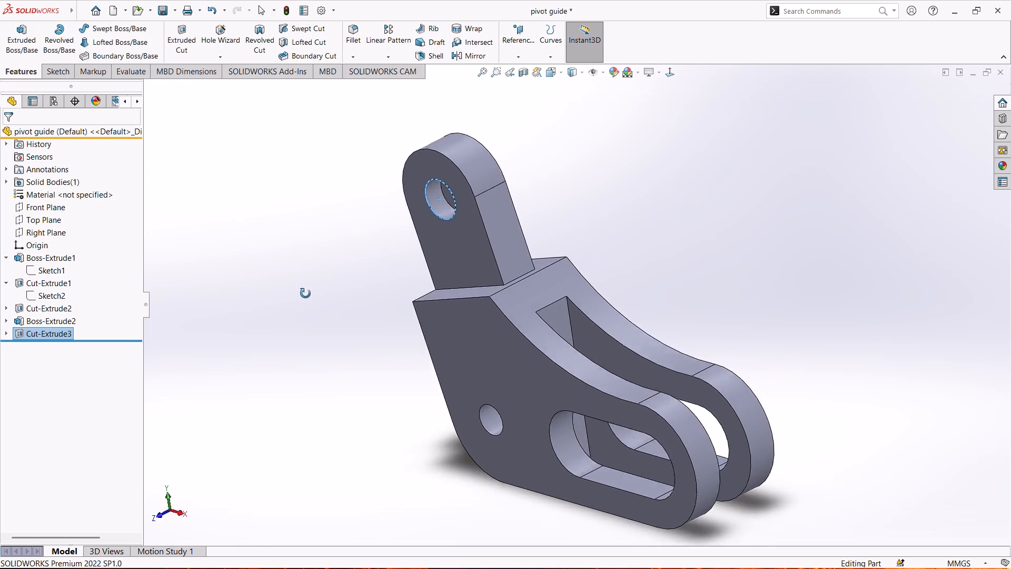
middle_click_drag(305, 293, 371, 296)
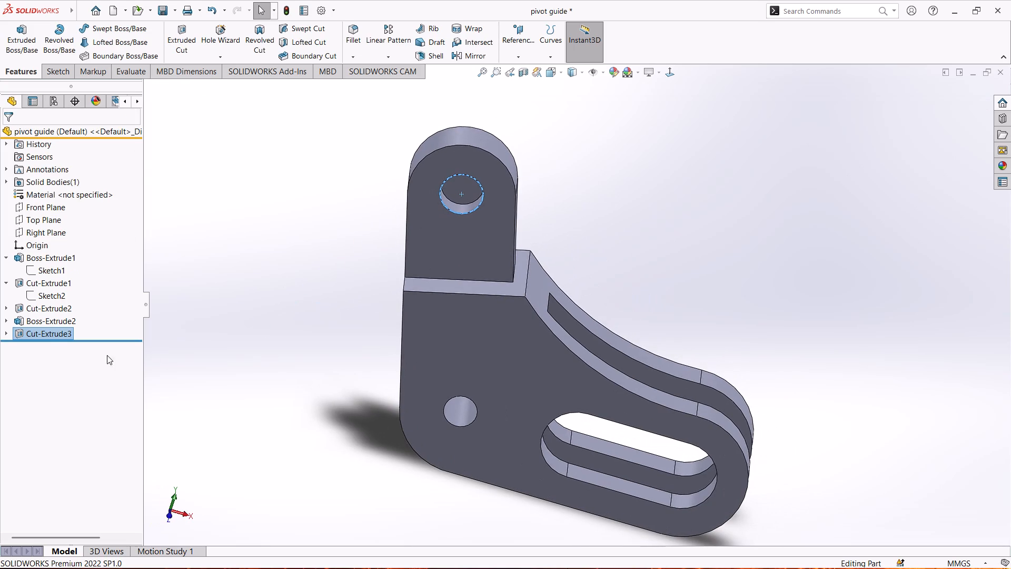
right_click(45, 329)
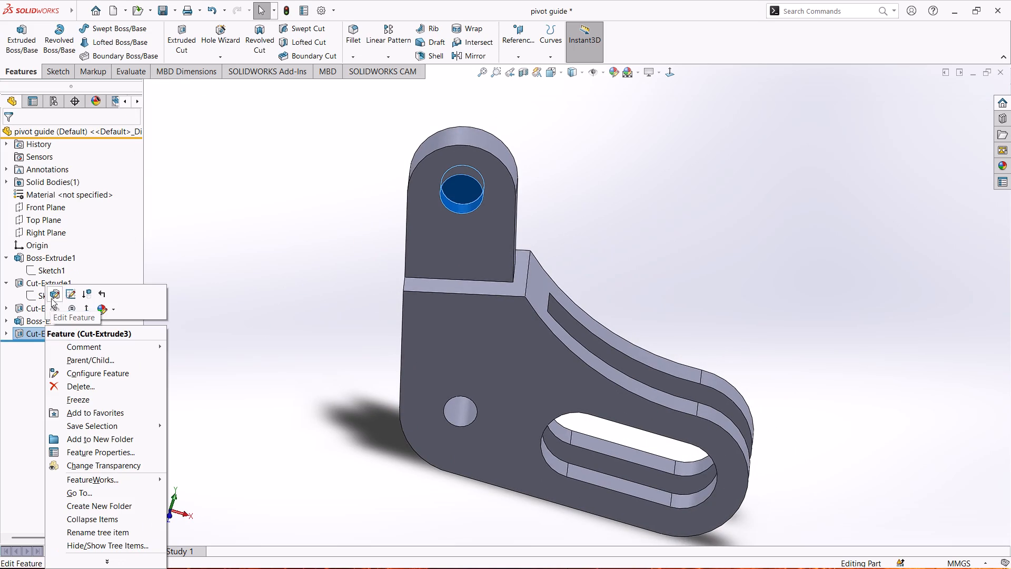
left_click(52, 297)
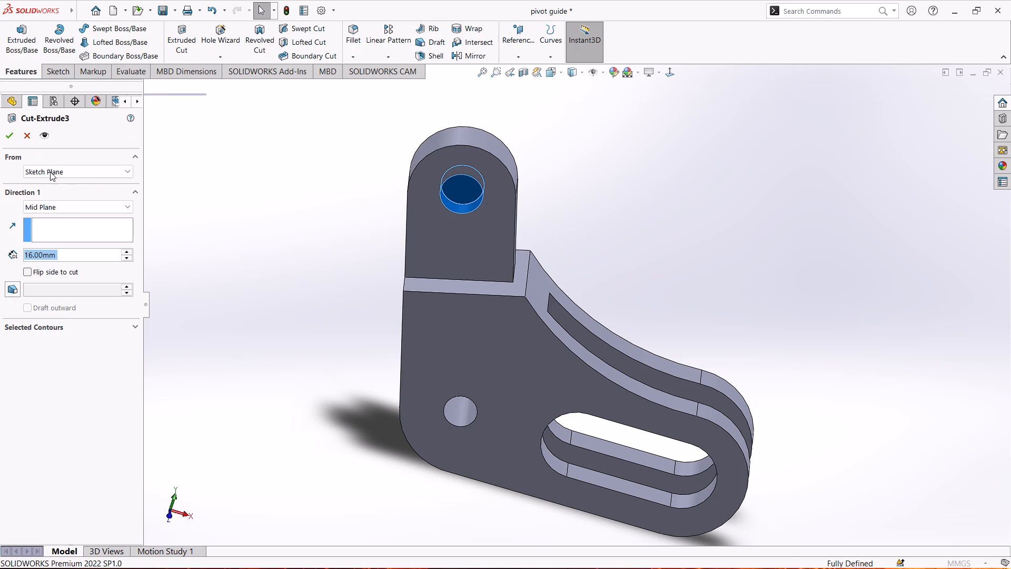
left_click(465, 183)
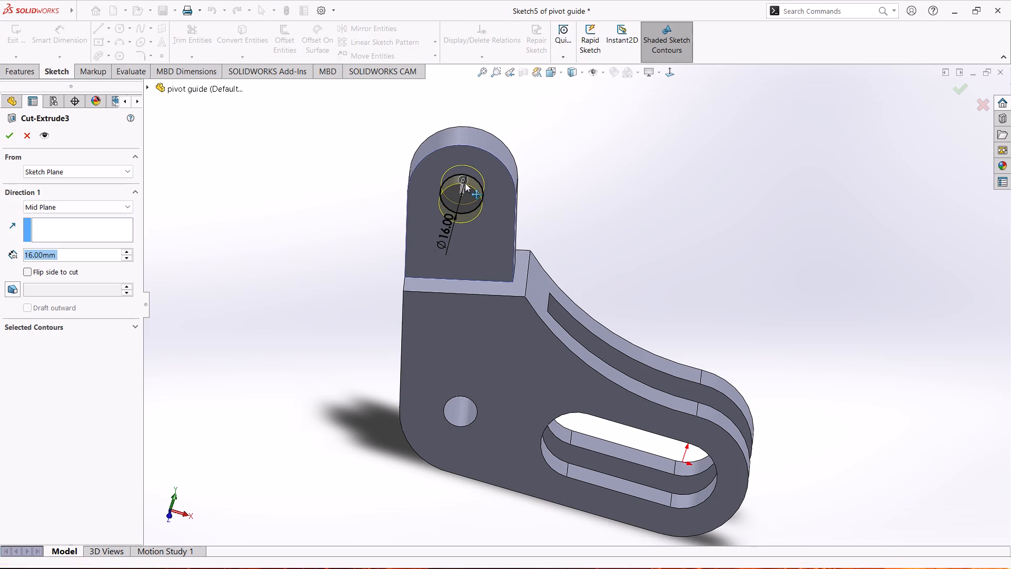
left_click(464, 177)
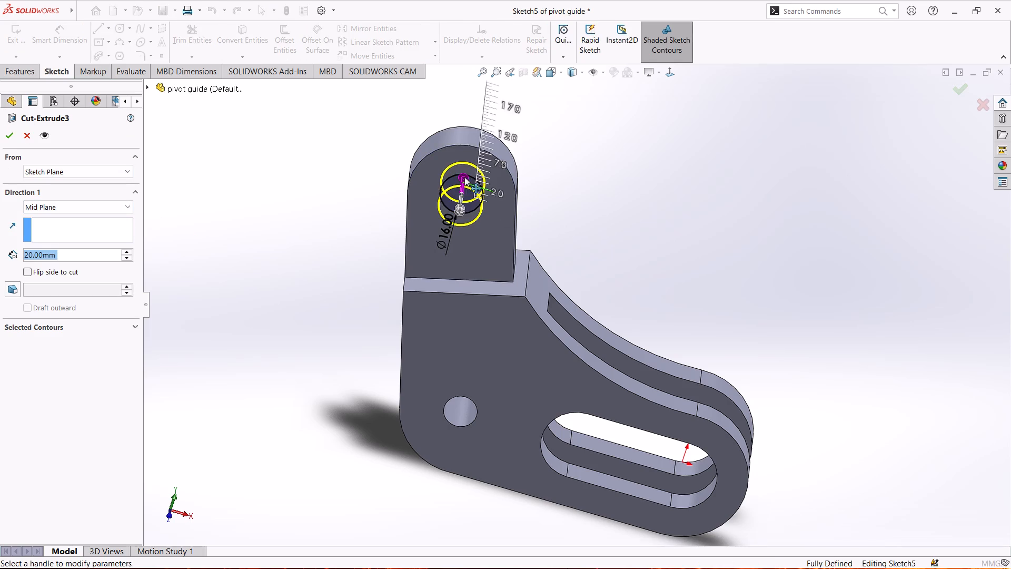
left_click(484, 107)
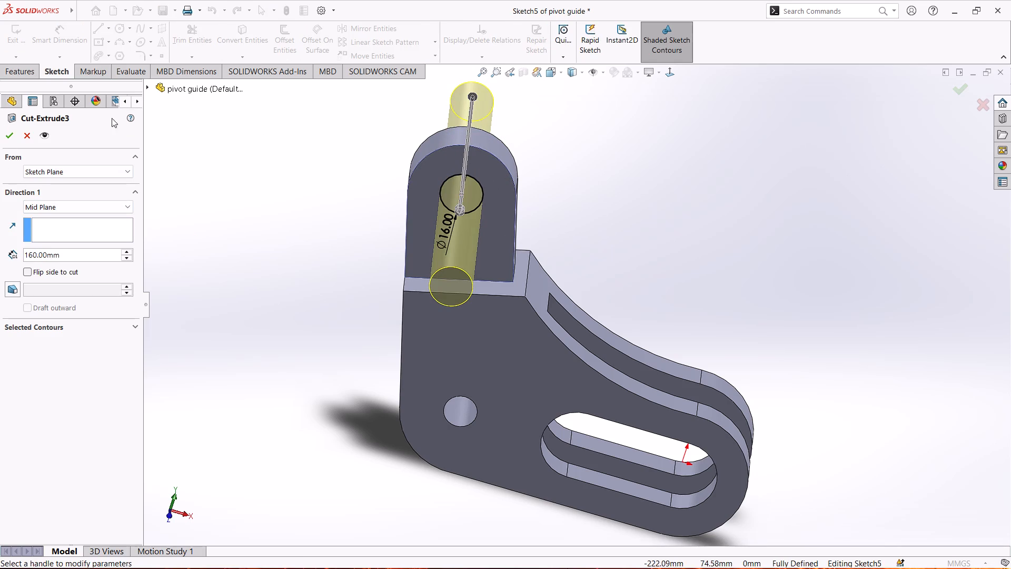
left_click(12, 135)
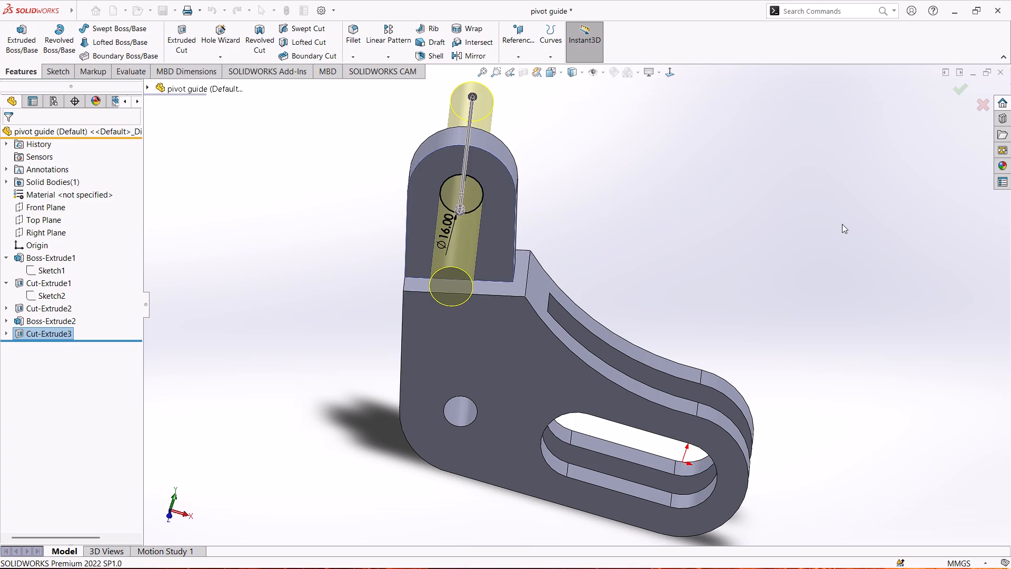
Examine the lobe's through hole and the whole part from several angles, ending in the isometric view.
middle_click_drag(806, 225, 827, 282)
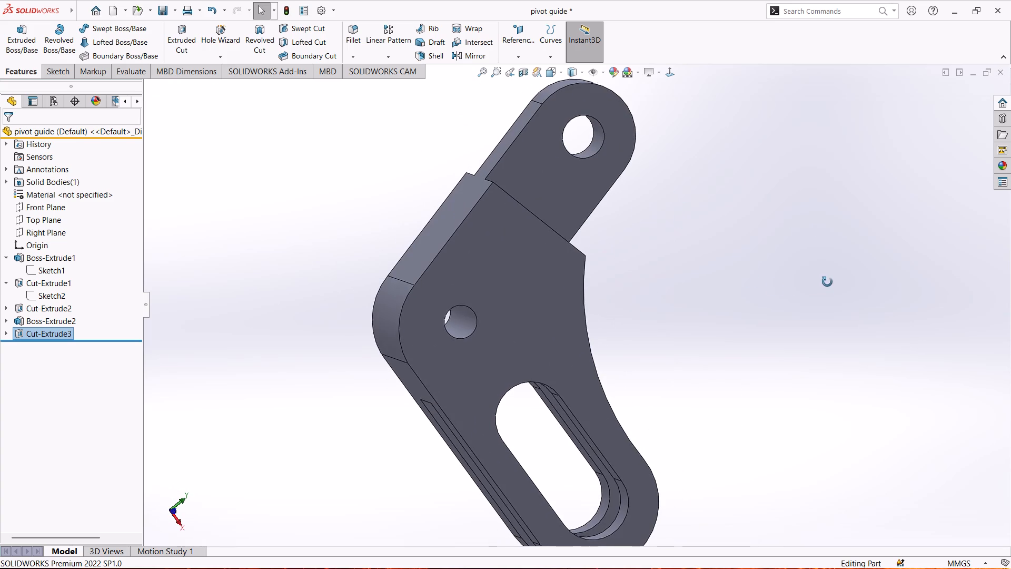
middle_click_drag(827, 282, 826, 282)
scroll(582, 313, "down", 2)
scroll(449, 282, "up", 4)
middle_click_drag(425, 250, 404, 252)
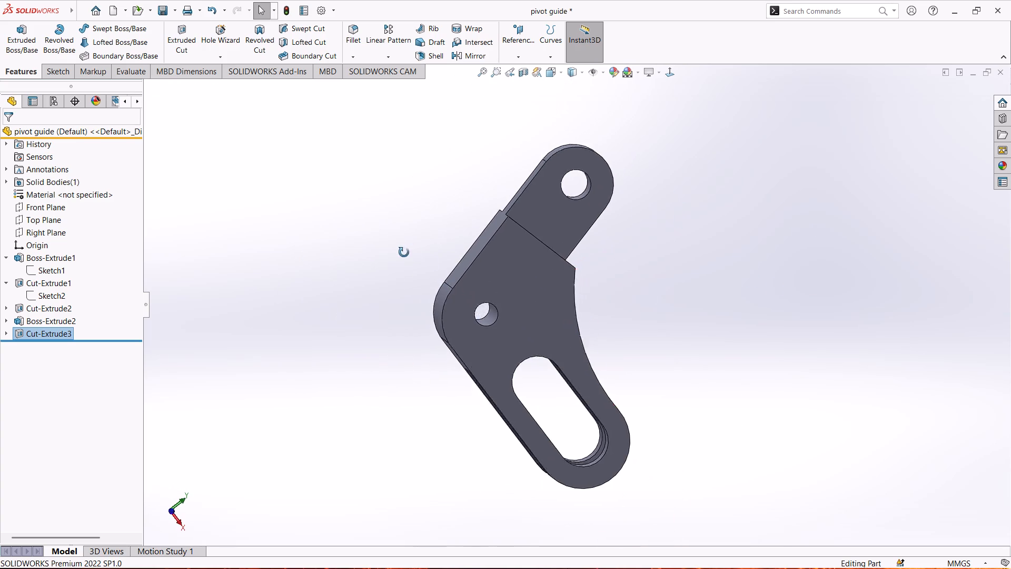
middle_click_drag(404, 252, 332, 213)
scroll(446, 267, "down", 1)
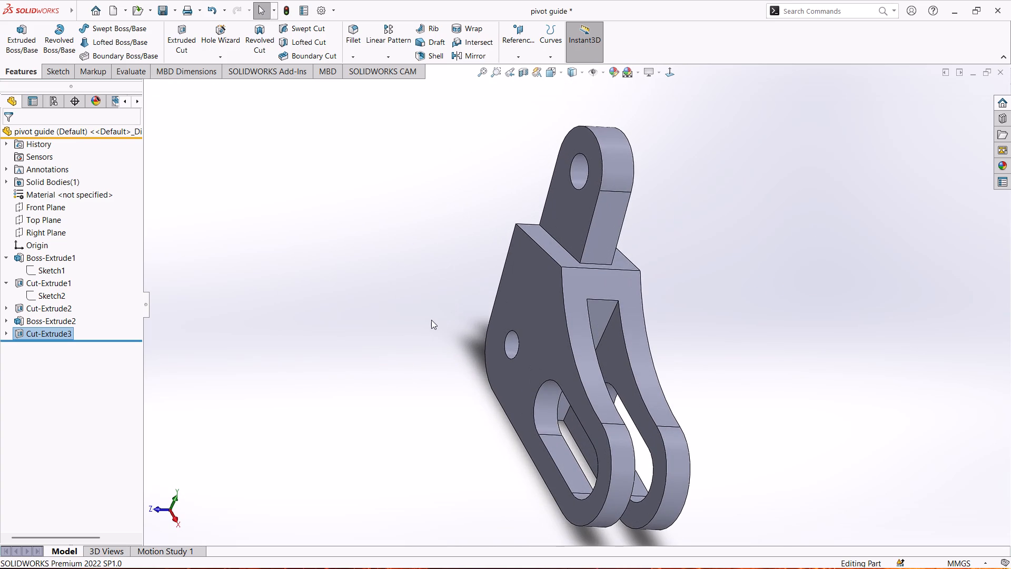
key("f")
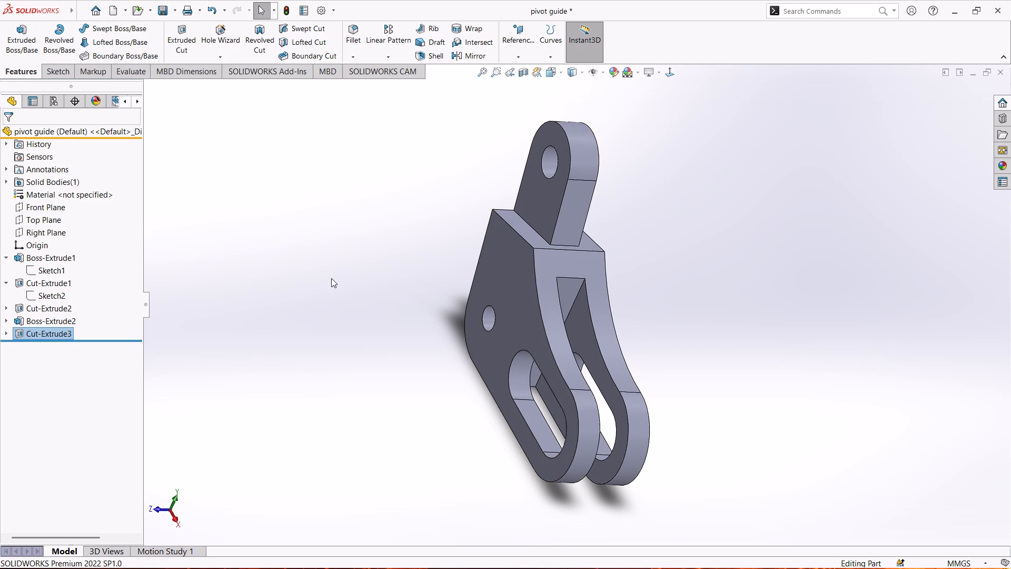
key("ctrl+7")
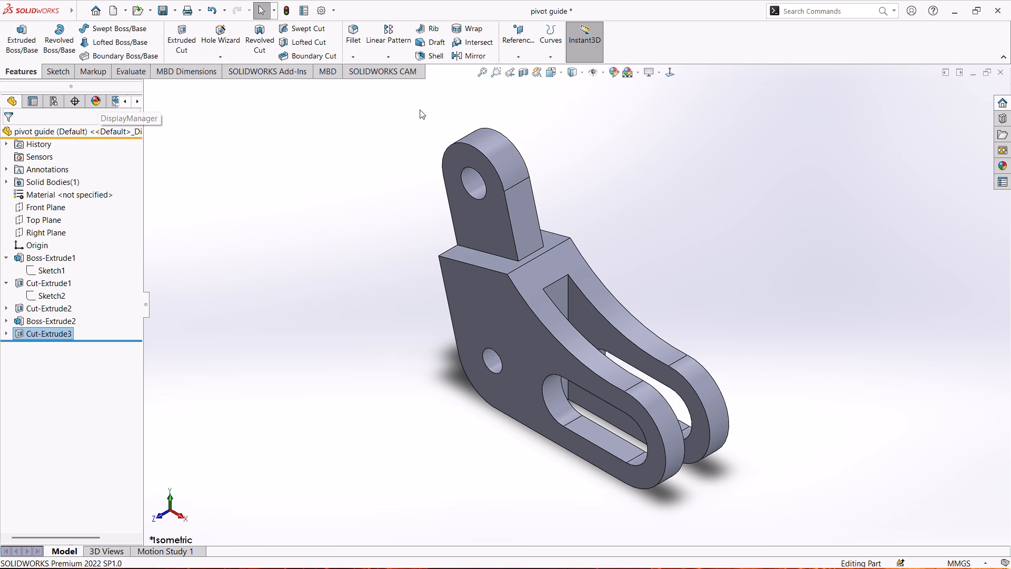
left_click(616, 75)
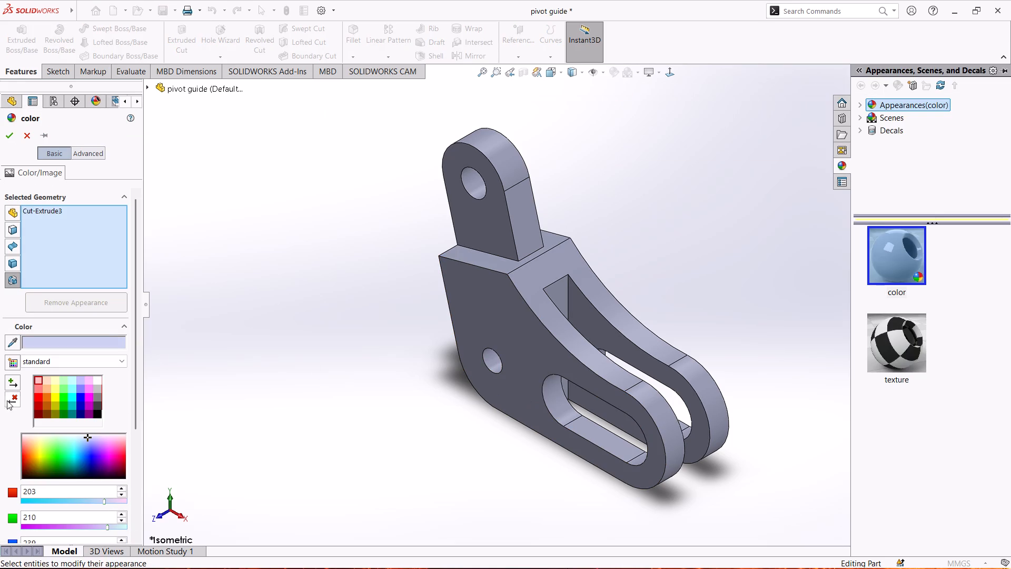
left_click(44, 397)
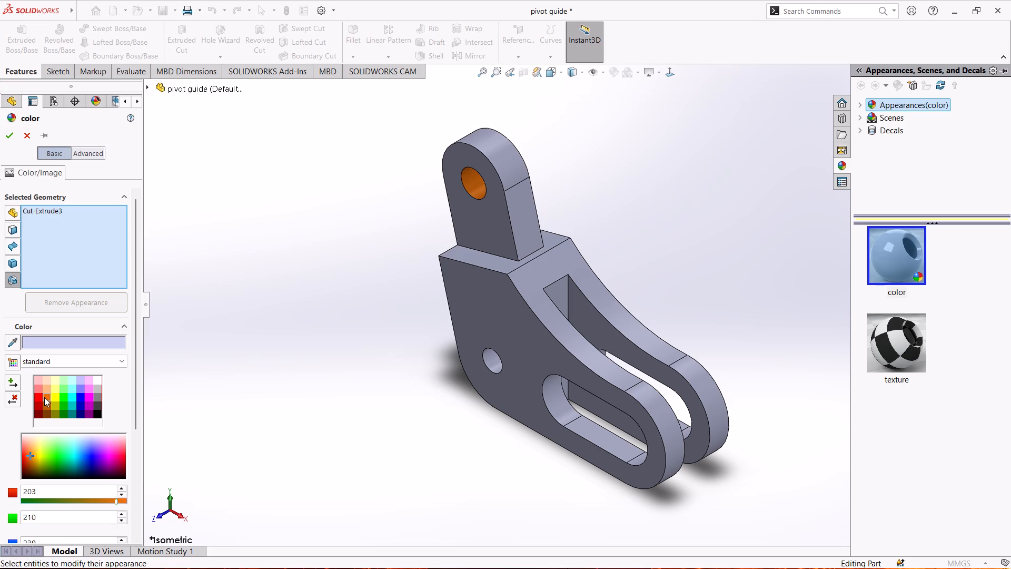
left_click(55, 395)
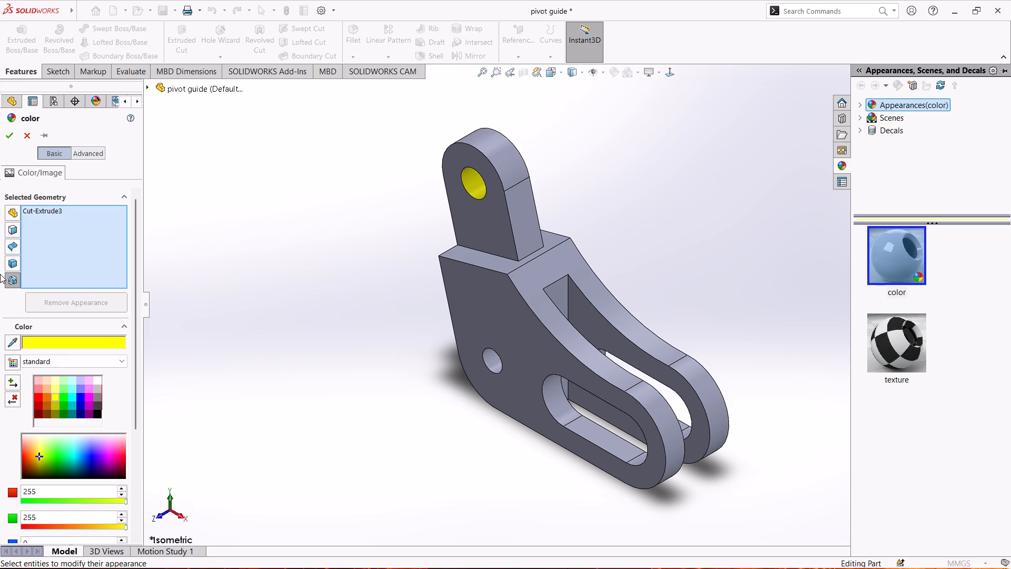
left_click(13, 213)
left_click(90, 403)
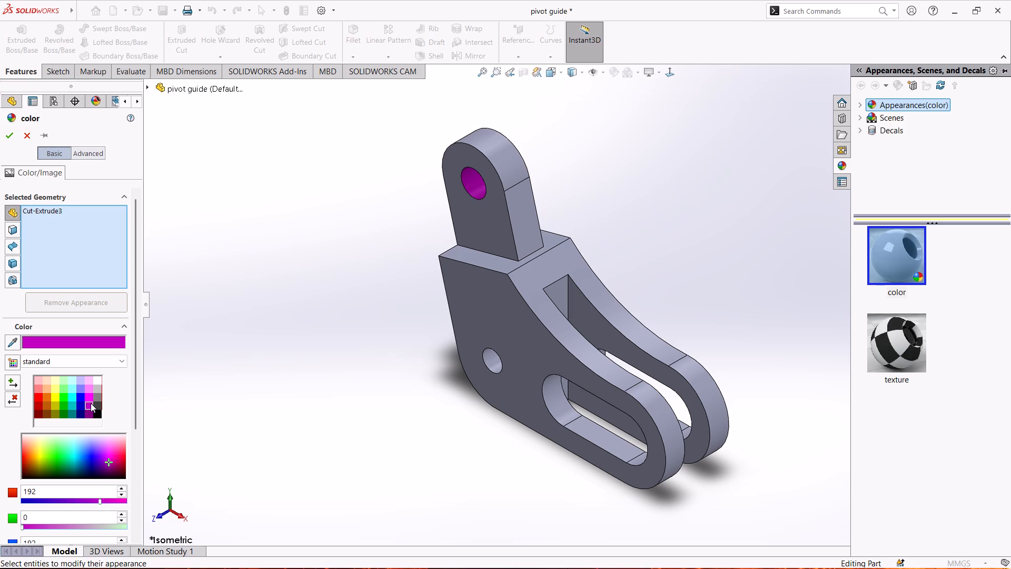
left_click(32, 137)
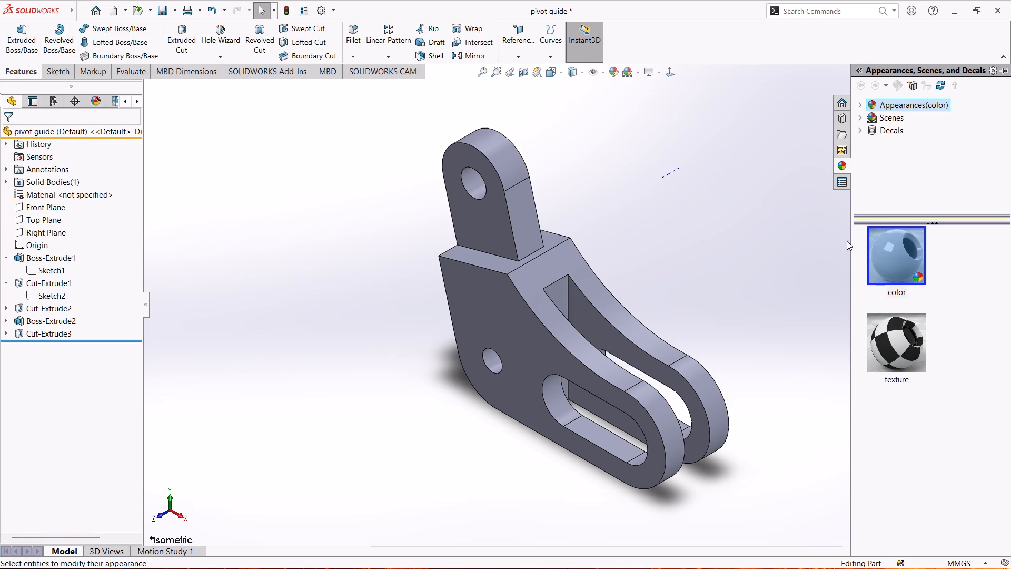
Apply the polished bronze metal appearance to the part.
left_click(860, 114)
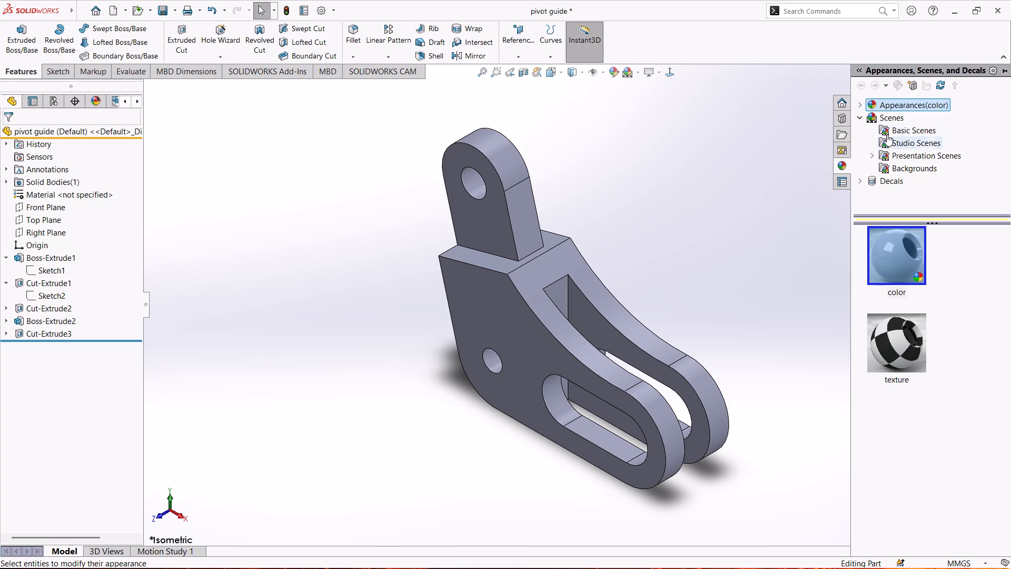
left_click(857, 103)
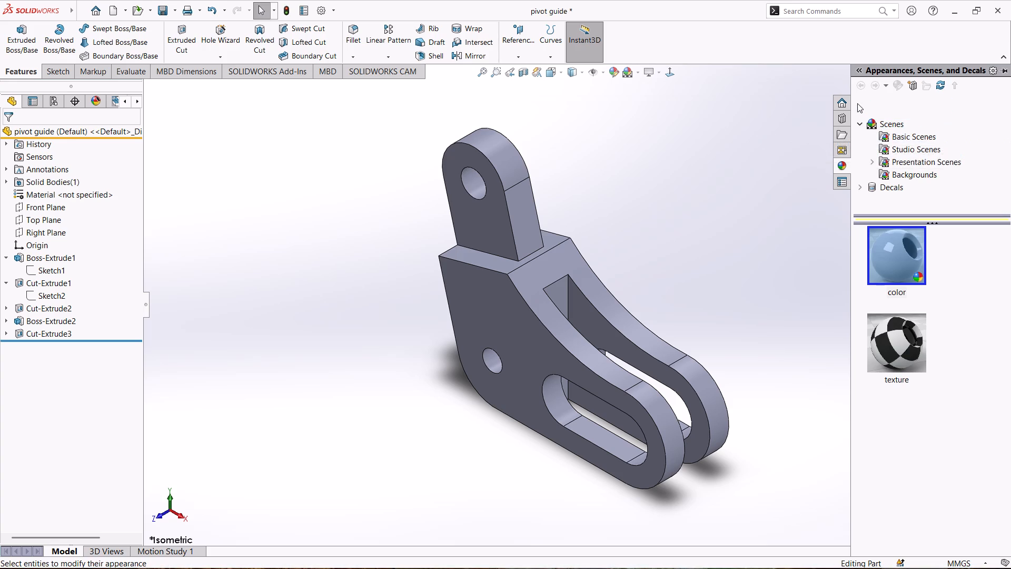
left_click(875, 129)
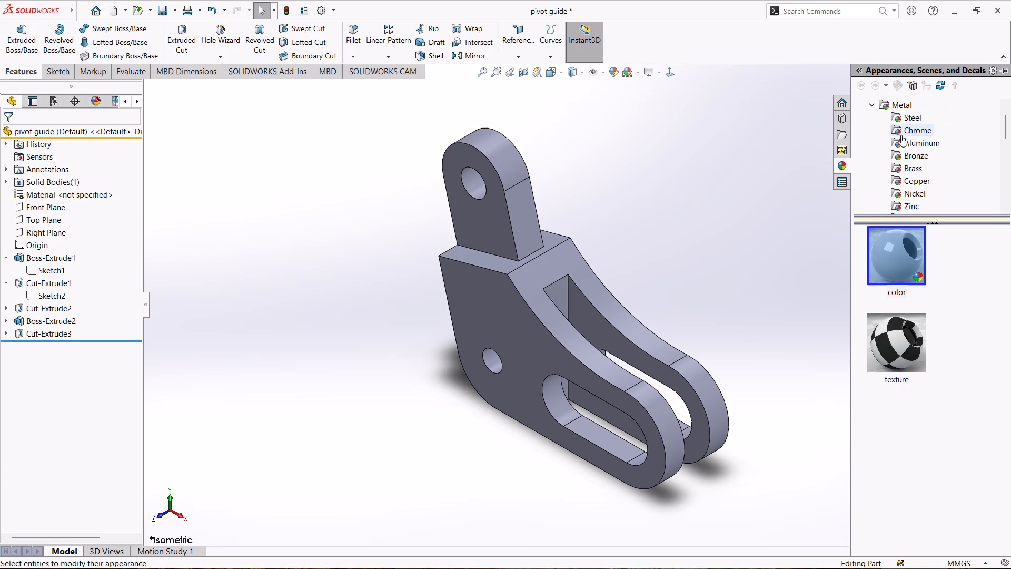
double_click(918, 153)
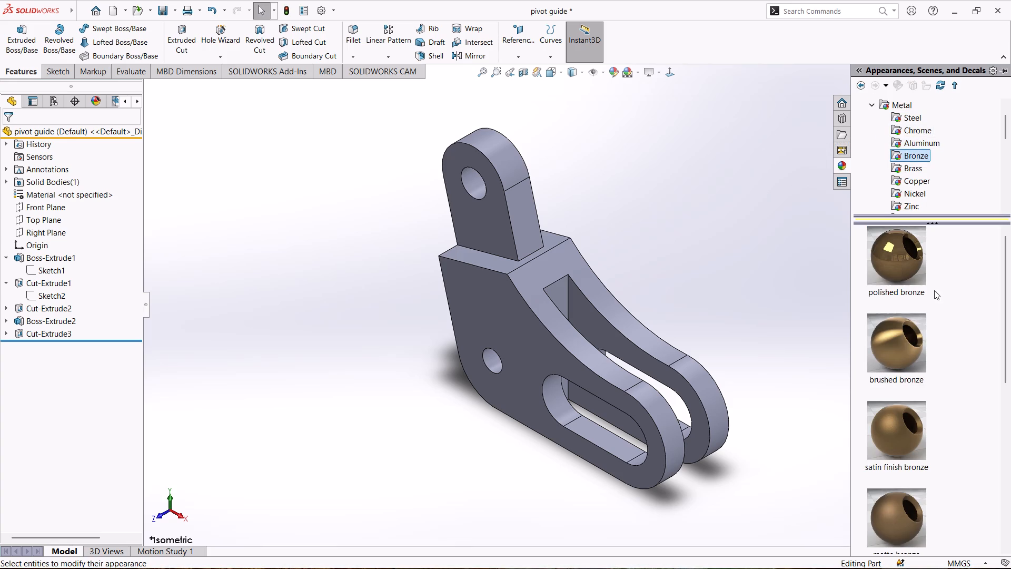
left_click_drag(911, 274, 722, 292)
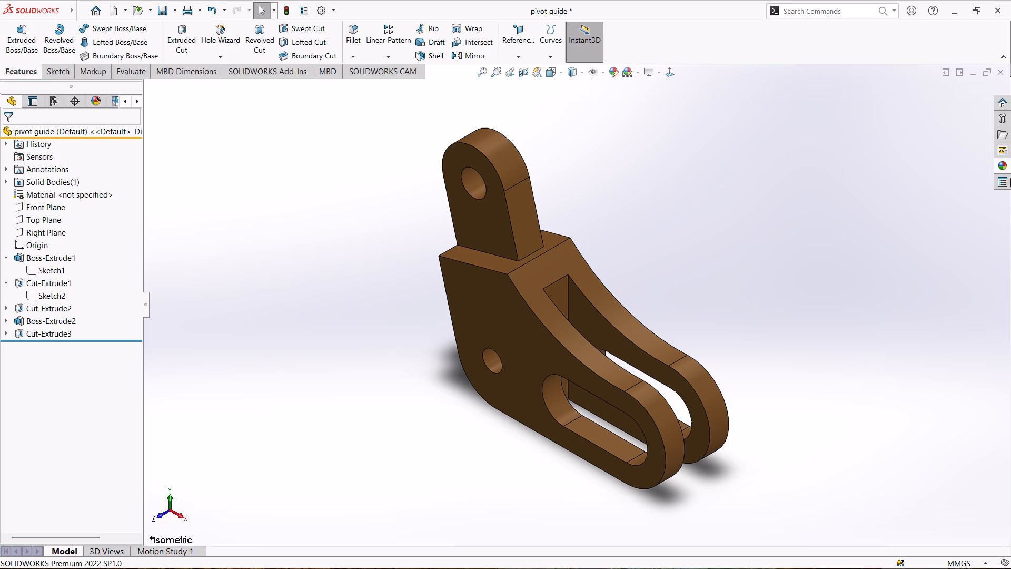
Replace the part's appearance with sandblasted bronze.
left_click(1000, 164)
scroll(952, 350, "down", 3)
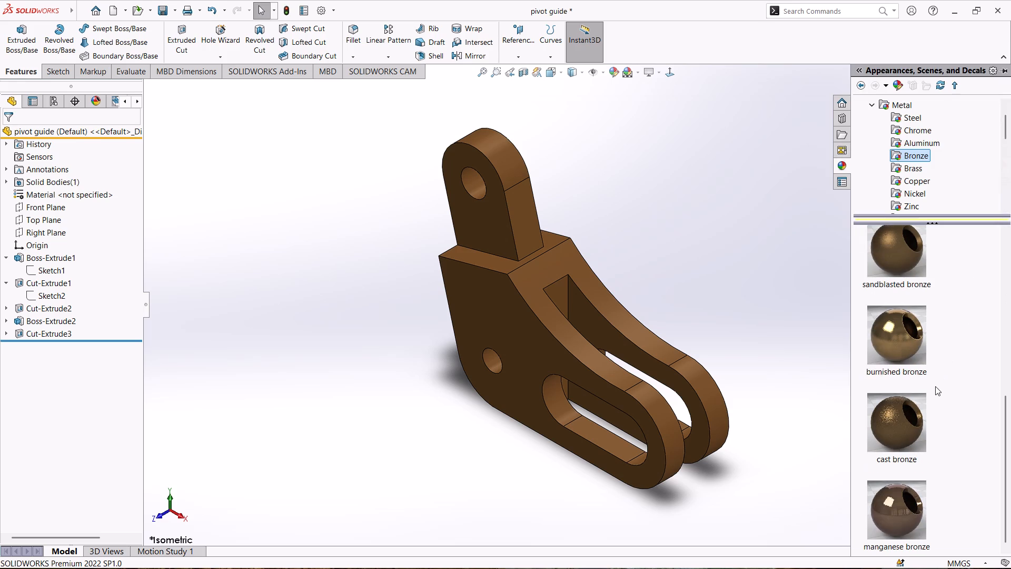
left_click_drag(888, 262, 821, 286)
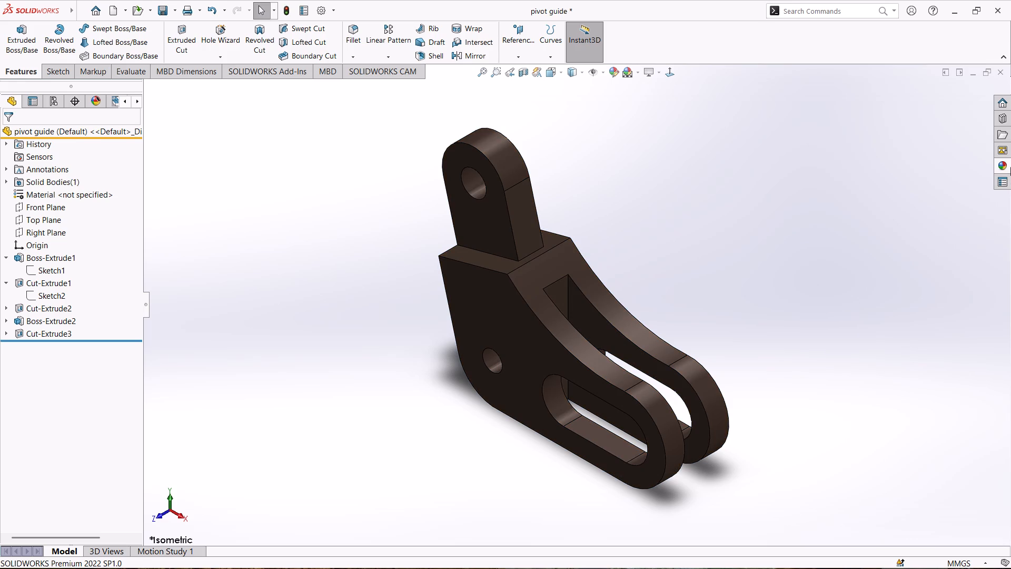
Apply the brushed bronze appearance to the part.
left_click(1000, 164)
scroll(924, 316, "up", 3)
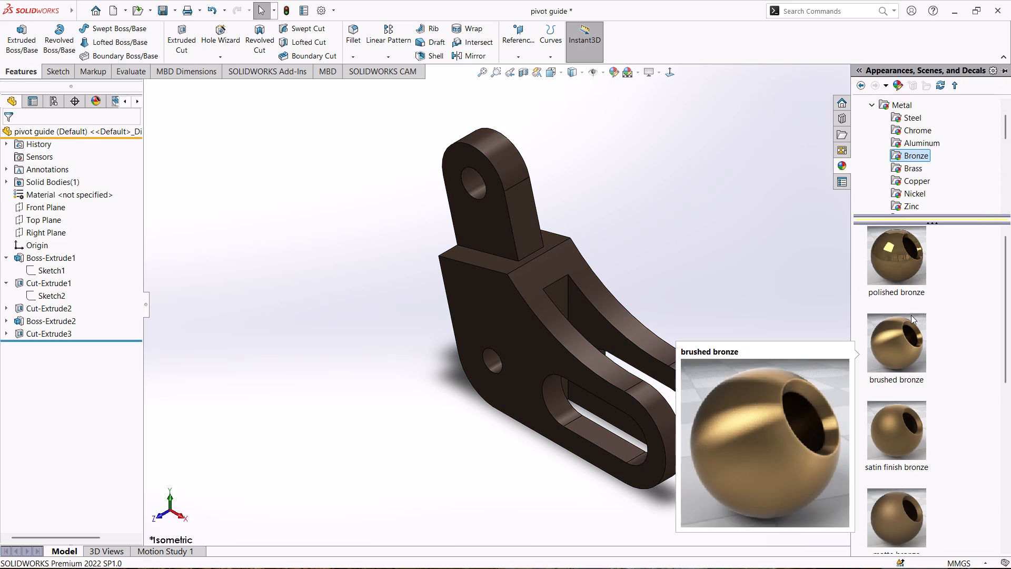
left_click_drag(903, 322, 780, 354)
Examine the part with its brushed bronze appearance from a rotated view that shows the lobe, fork and slot.
scroll(685, 253, "up", 1)
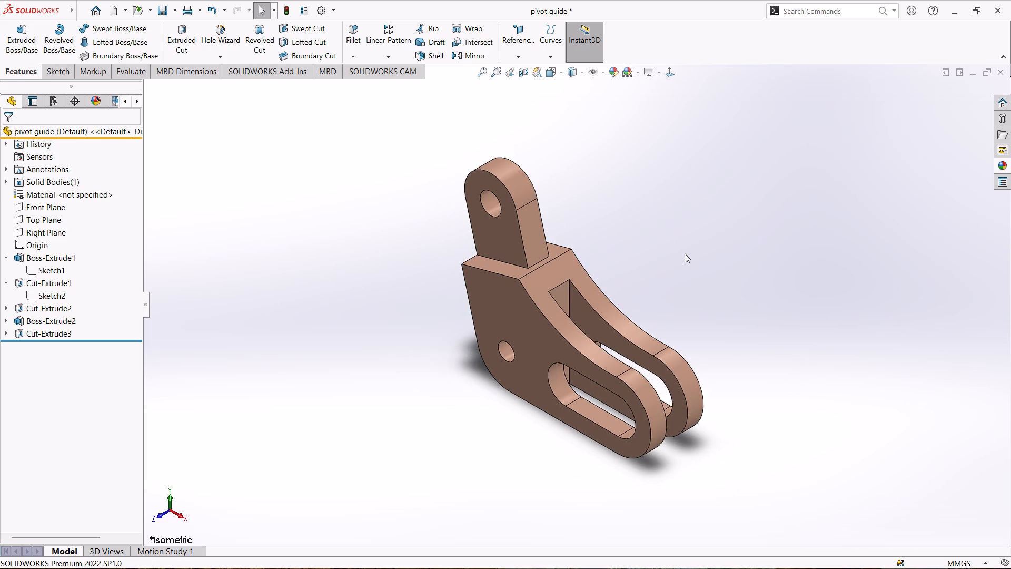
scroll(685, 253, "down", 1)
middle_click_drag(682, 253, 672, 223)
middle_click_drag(674, 285, 706, 272)
scroll(703, 272, "down", 1)
scroll(702, 272, "up", 2)
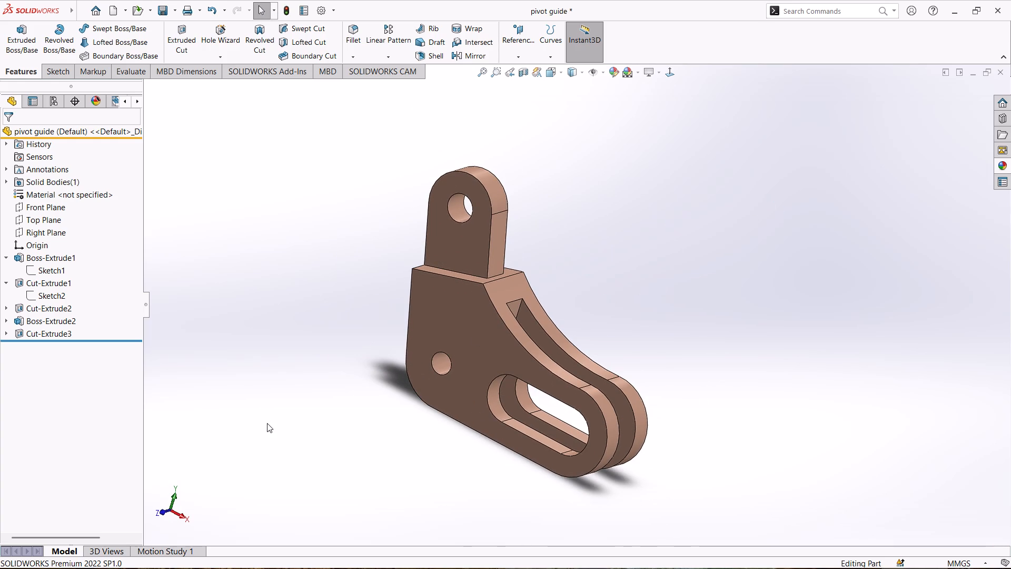
scroll(272, 421, "down", 1)
scroll(296, 395, "up", 1)
scroll(807, 232, "down", 1)
scroll(781, 236, "up", 1)
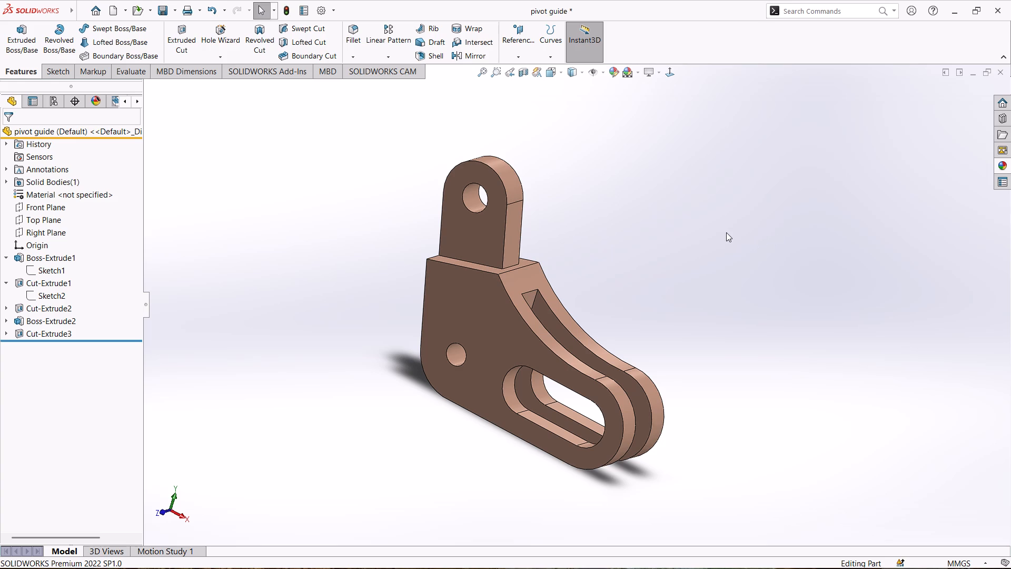
Print the current screen image with Microsoft Print to PDF, saving it as "pivot guide" in the SolidWorks folder.
left_click(189, 11)
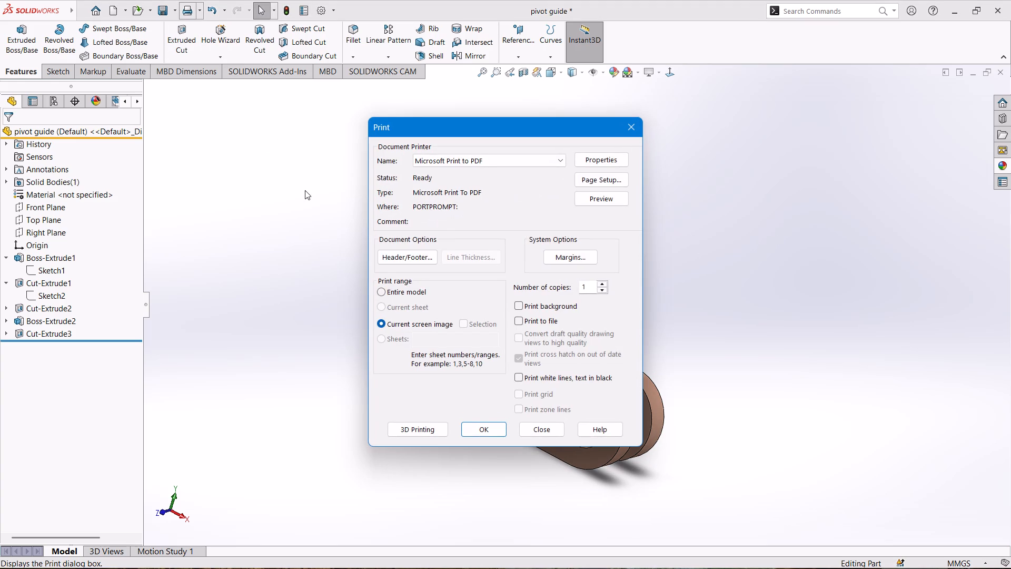
left_click(490, 425)
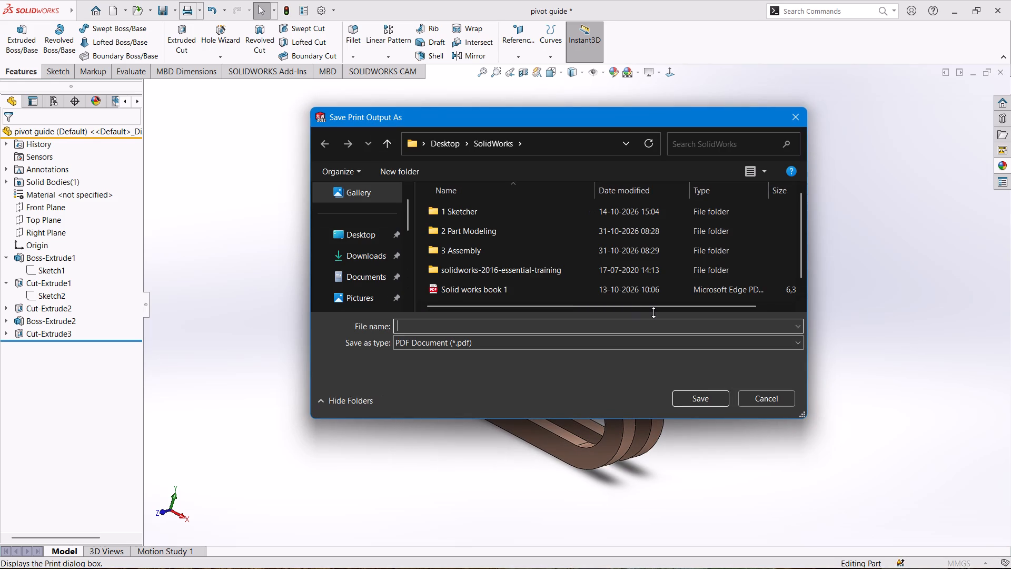
type("pi")
key("v")
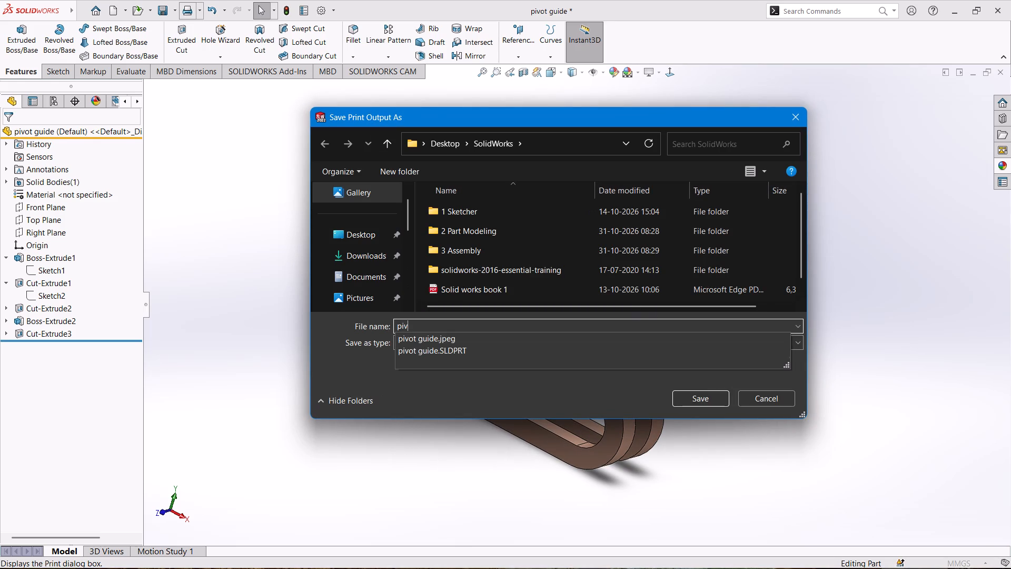
type("ot guig")
key("BackSpace")
type("de")
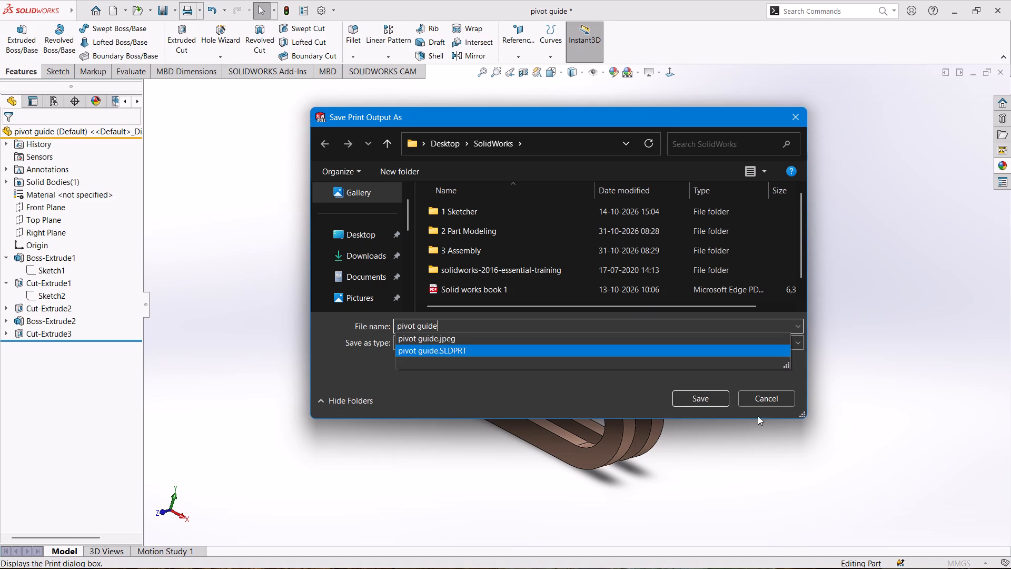
left_click(700, 400)
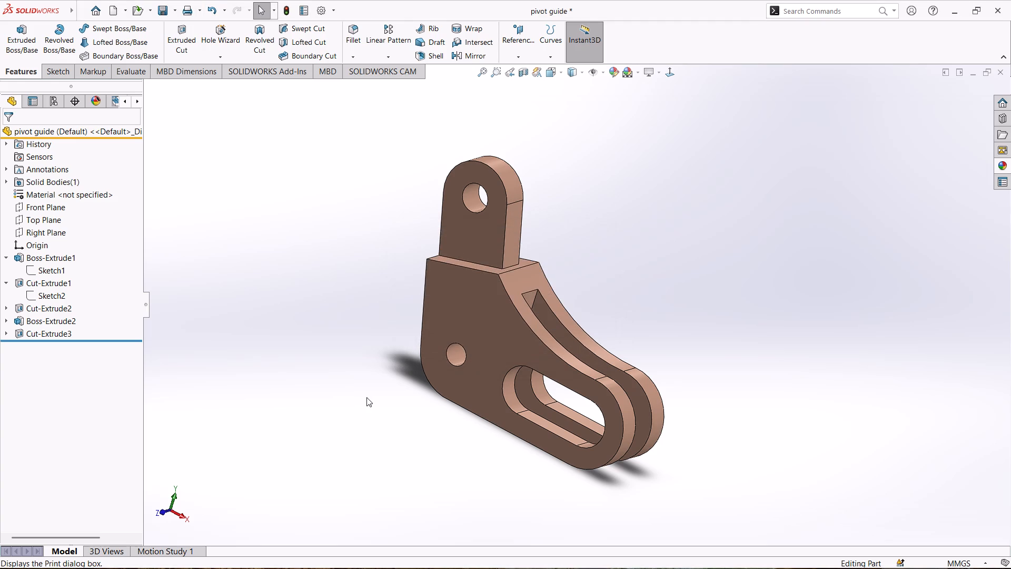
Save the pivot guide part.
left_click(372, 396)
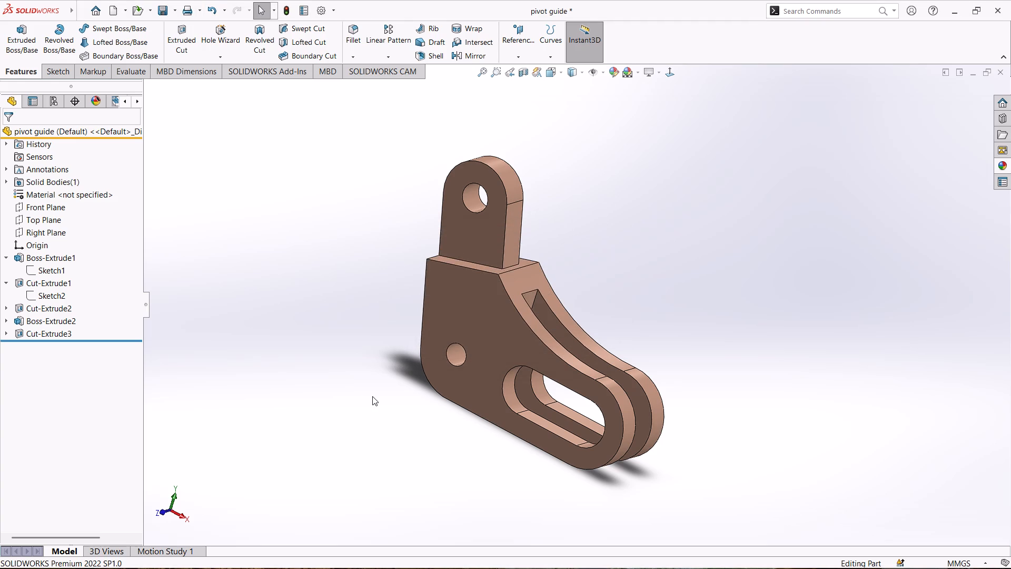
key("ctrl+s")
key("ctrl+s")
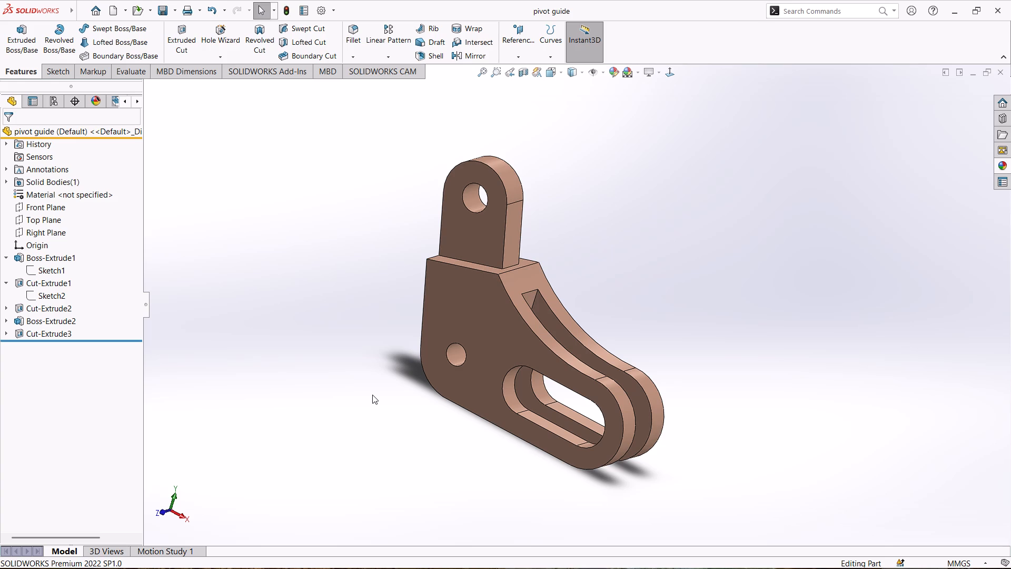